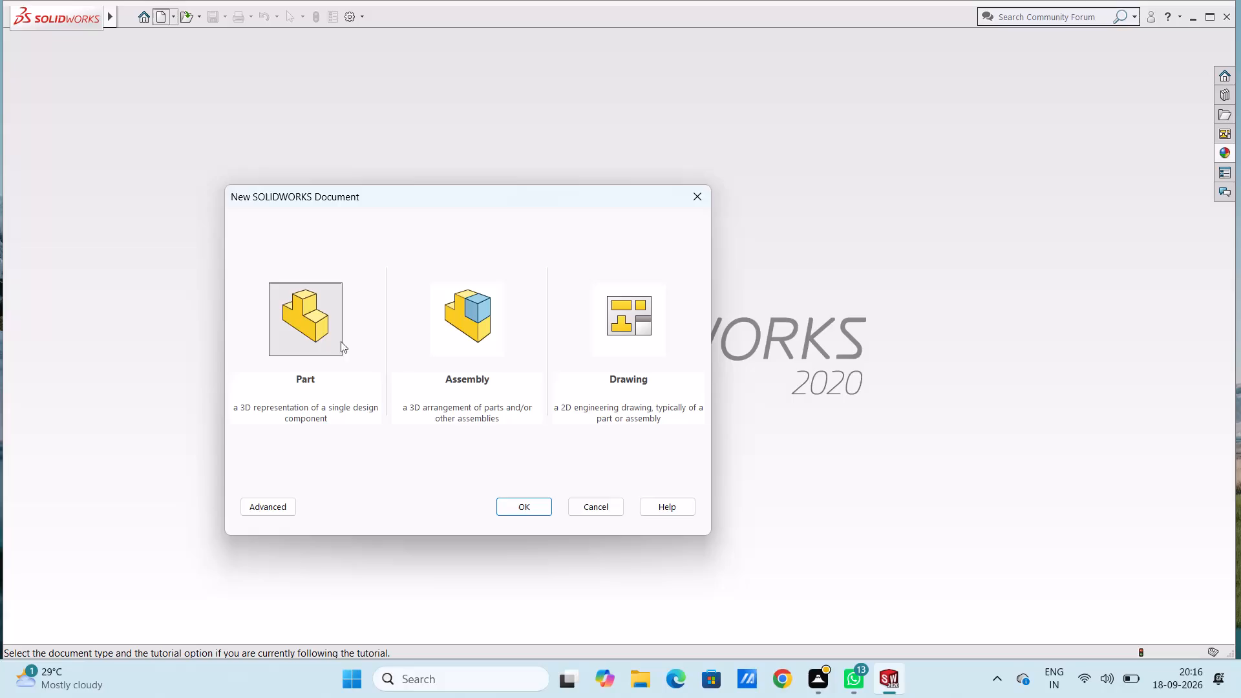
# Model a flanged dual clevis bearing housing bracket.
# Create a new part document and start a sketch on the Top Plane.
pyautogui.click(538, 511)
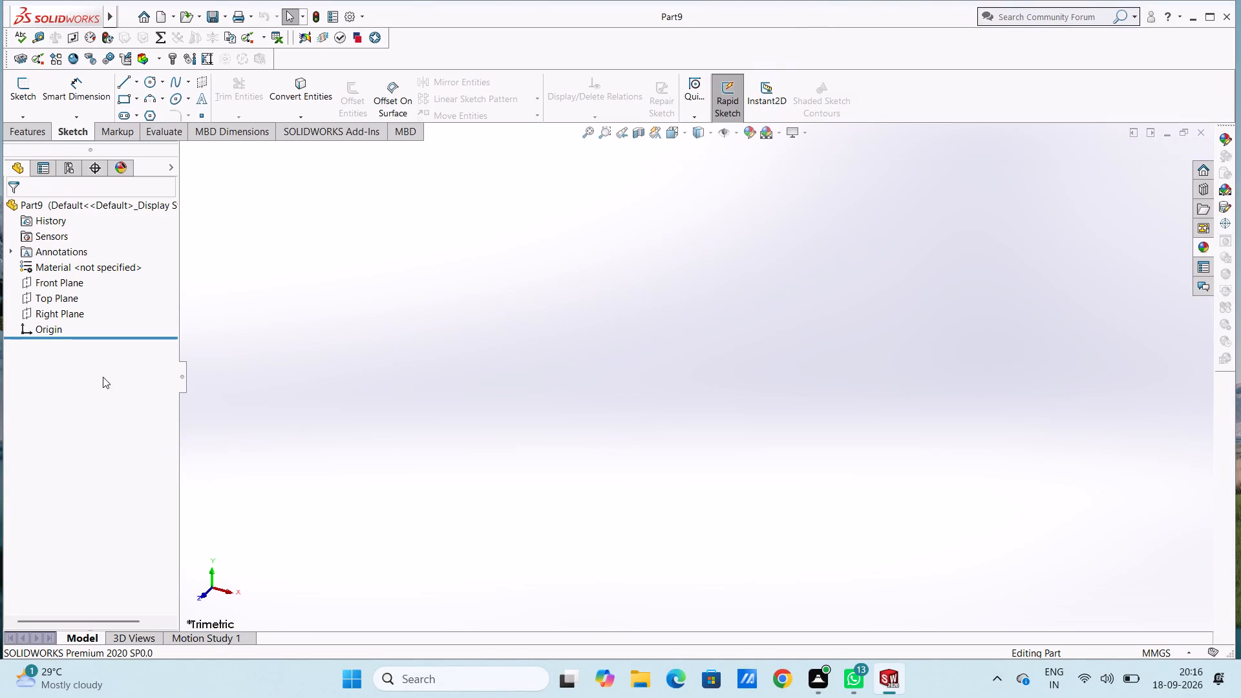
pyautogui.click(54, 297)
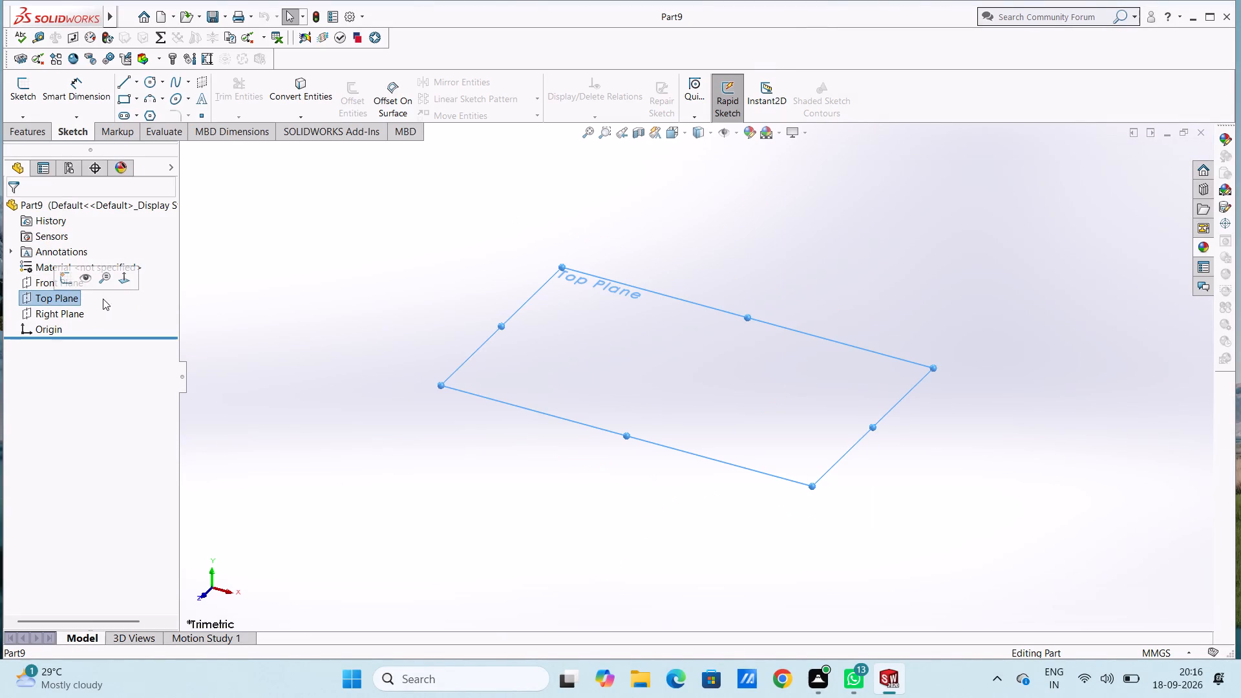
pyautogui.click(61, 277)
pyautogui.click(345, 300)
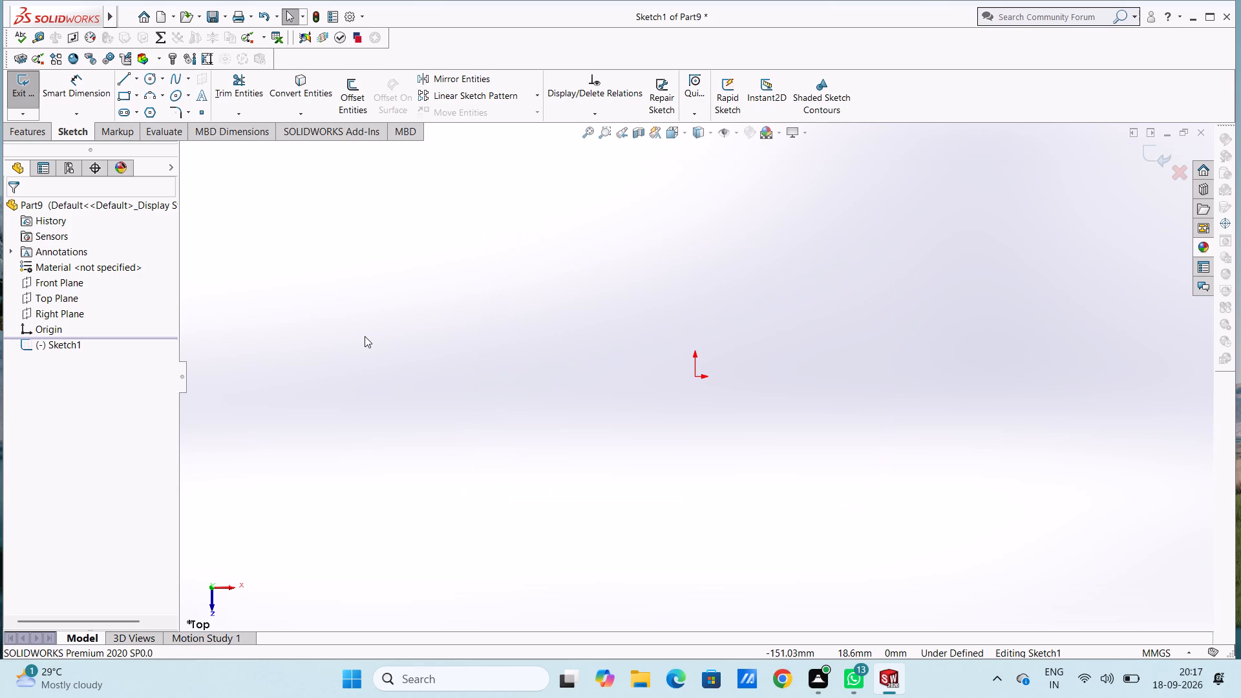
# Sketch a circle of 70 mm radius centred about 89 mm vertically above the origin.
pyautogui.click(145, 79)
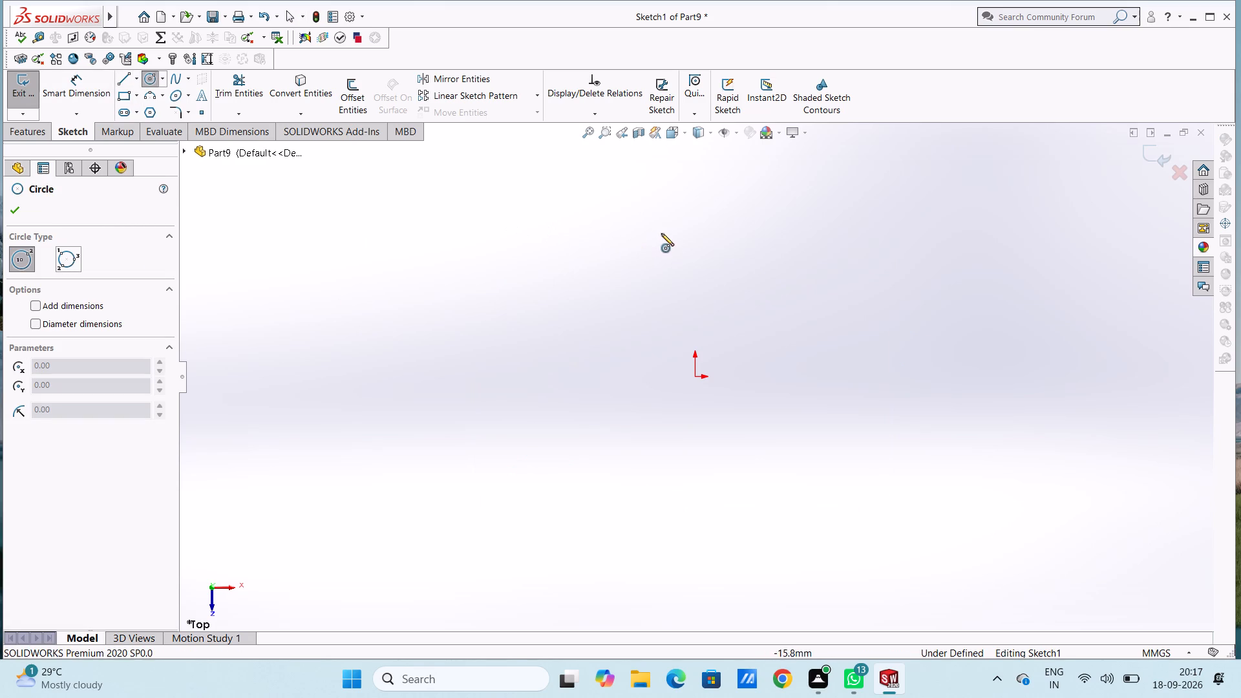
pyautogui.scroll(1, 670, 248)
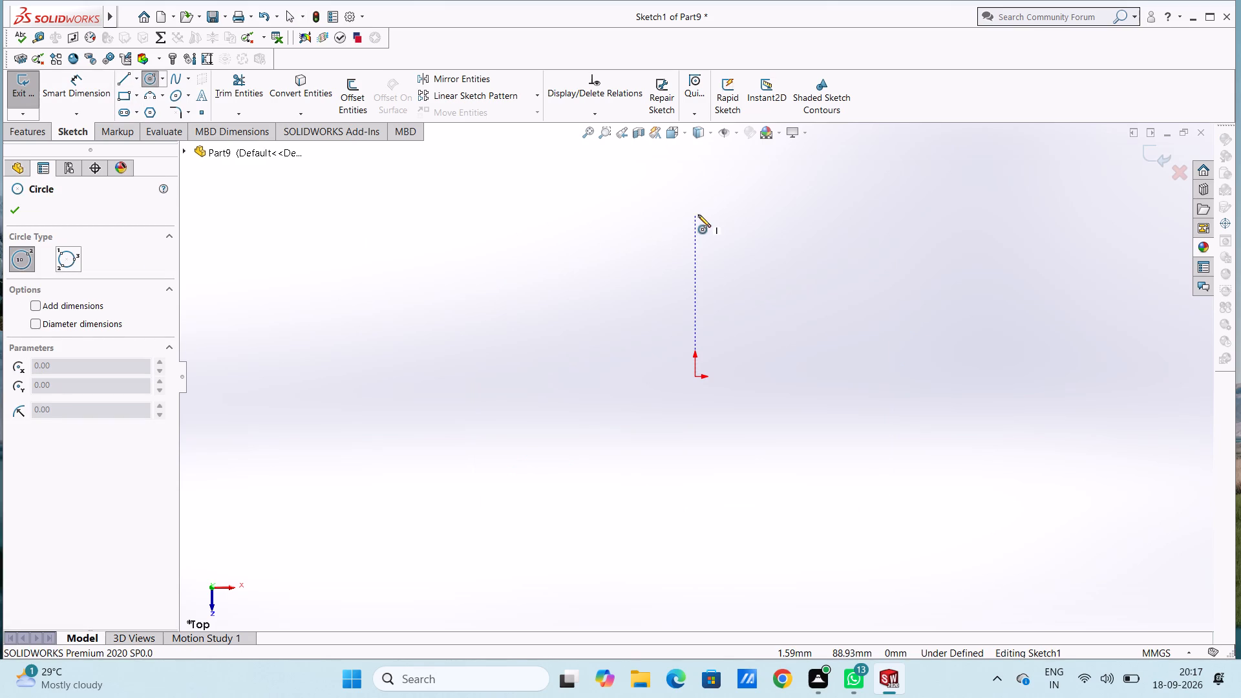
pyautogui.click(698, 215)
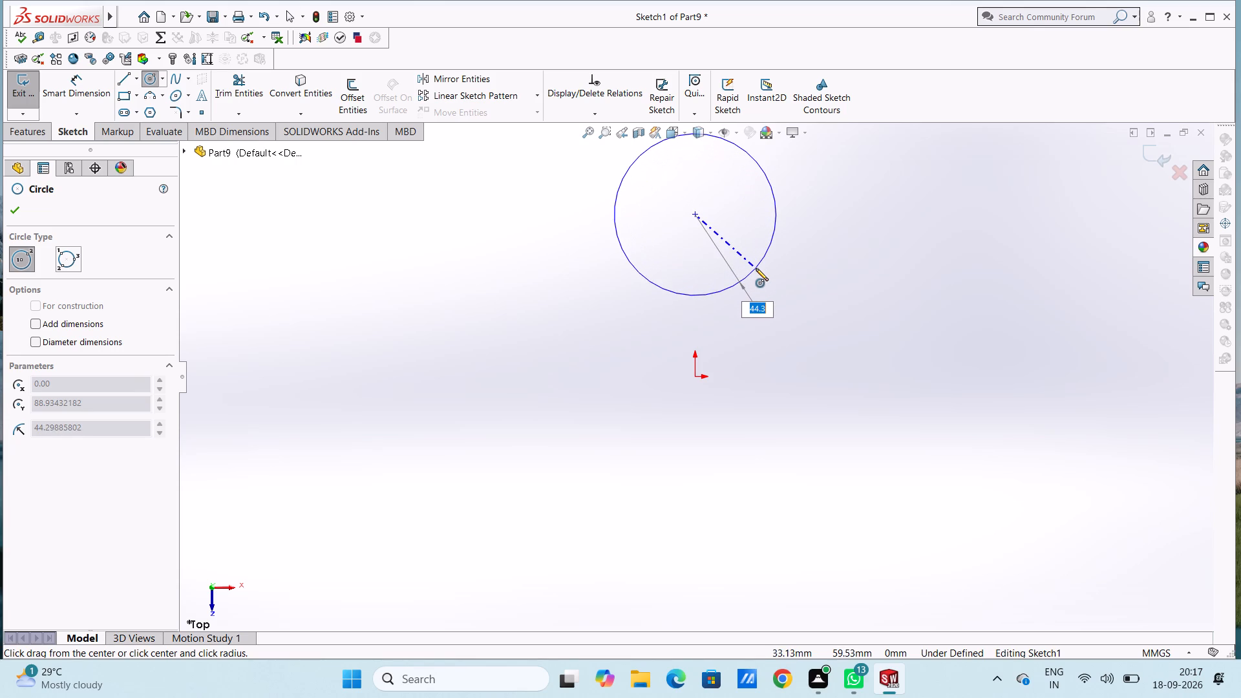
pyautogui.write('70')
pyautogui.press('Return')
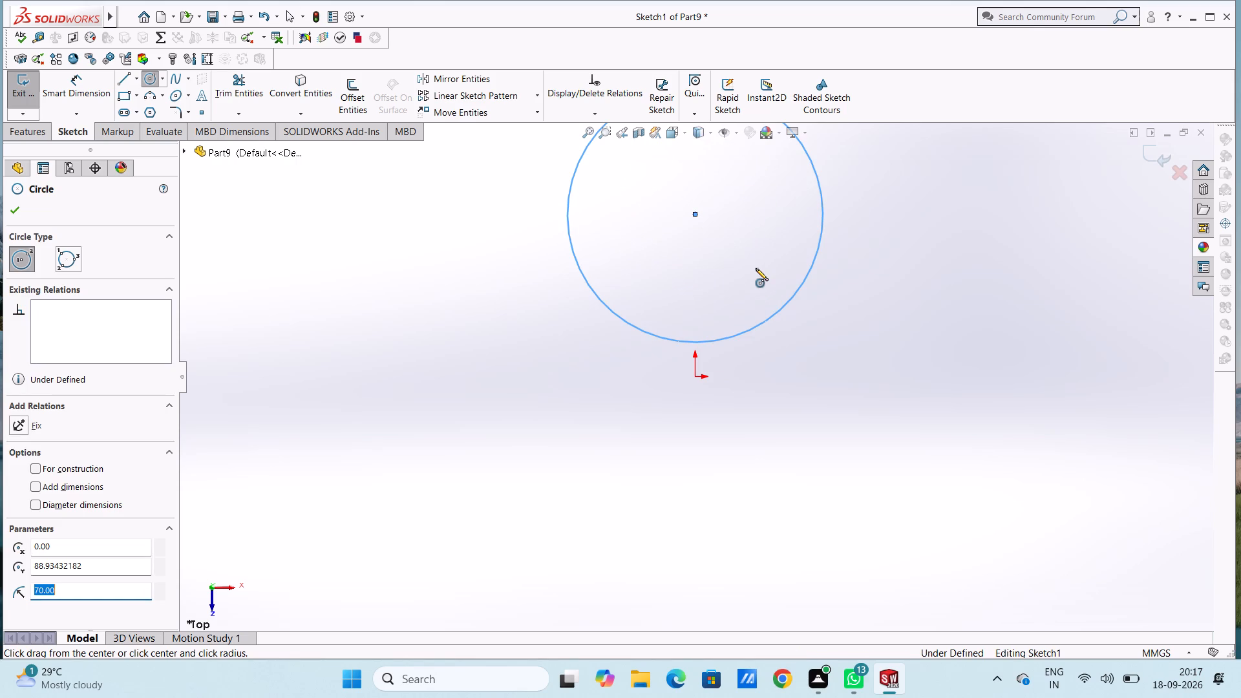
pyautogui.scroll(2, 756, 268)
pyautogui.scroll(-3, 717, 377)
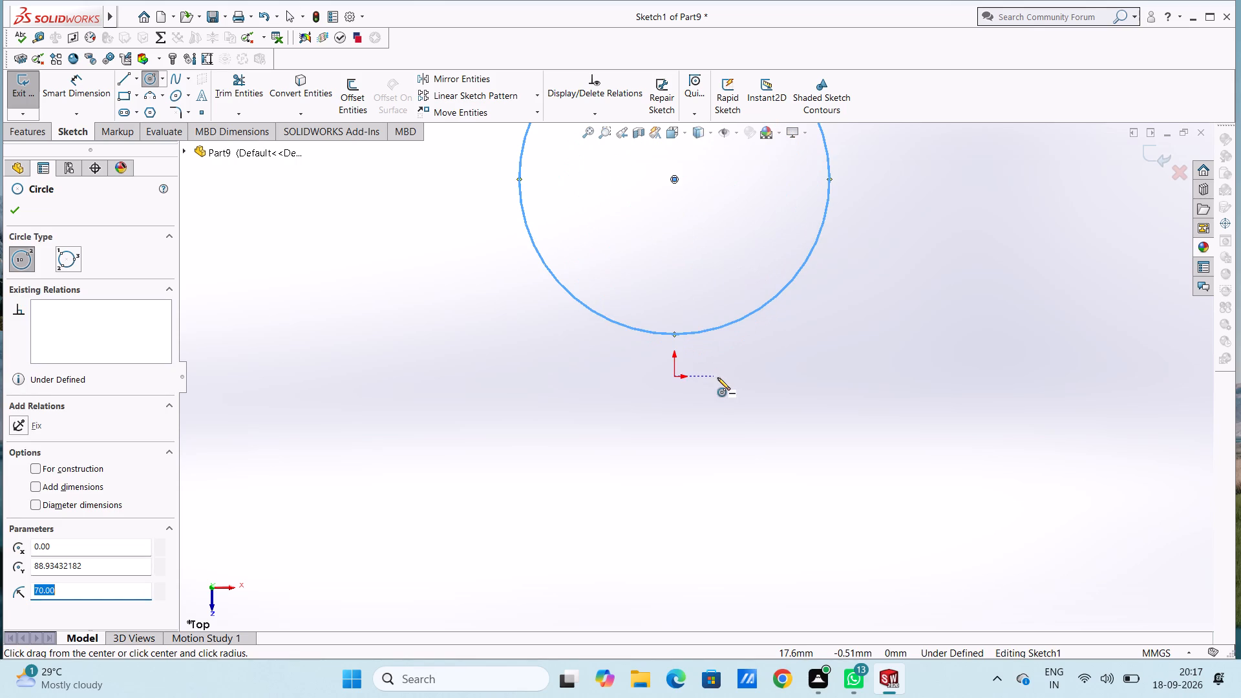
pyautogui.press('Escape')
pyautogui.press('Escape')
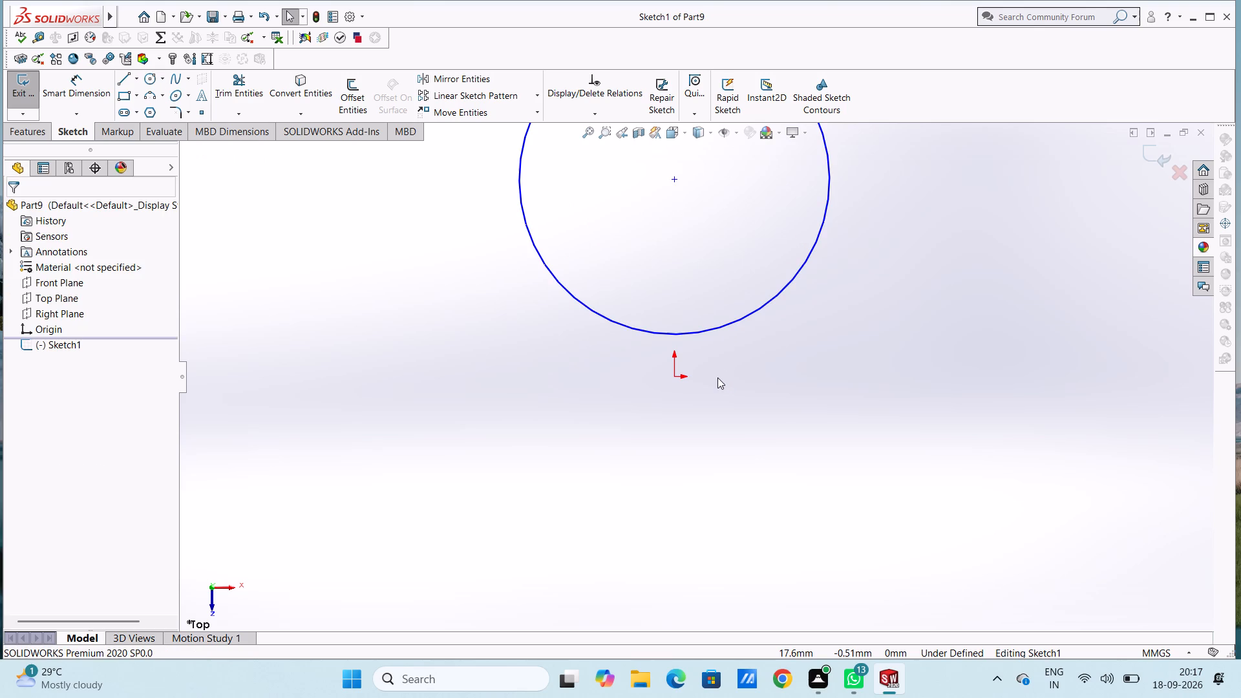
# Sketch two circles of 60 mm and 30 mm radius, concentric with the first circle.
pyautogui.scroll(2, 717, 377)
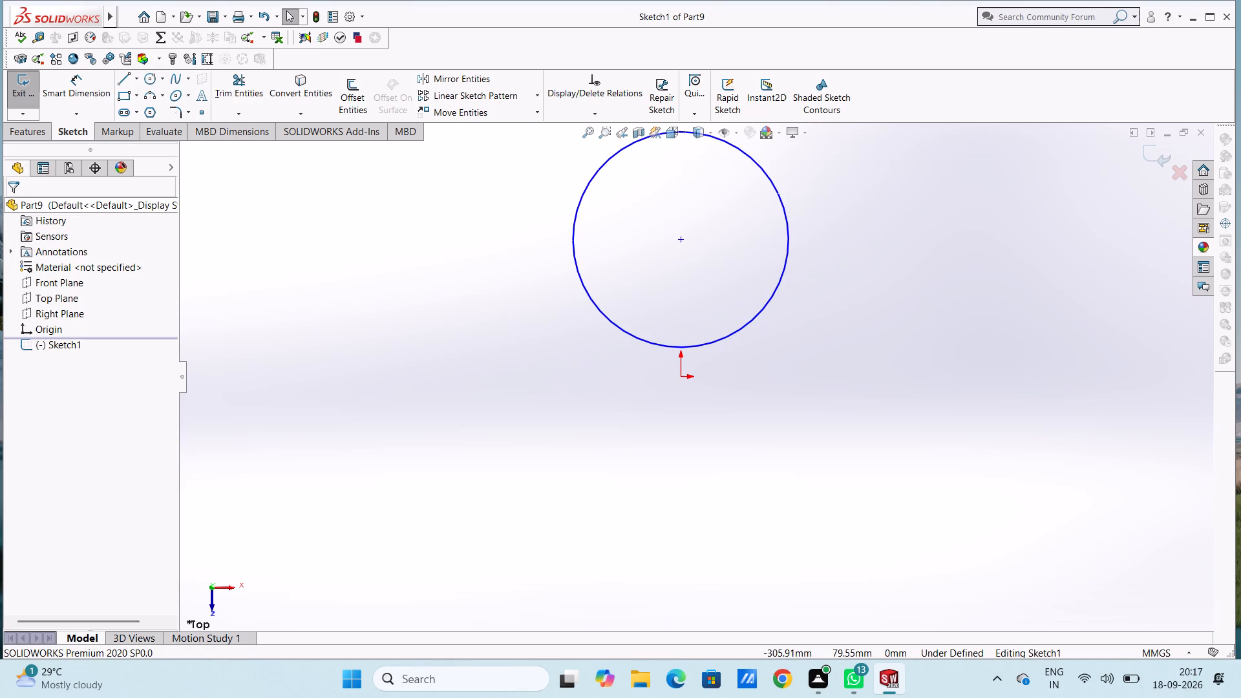
pyautogui.click(146, 81)
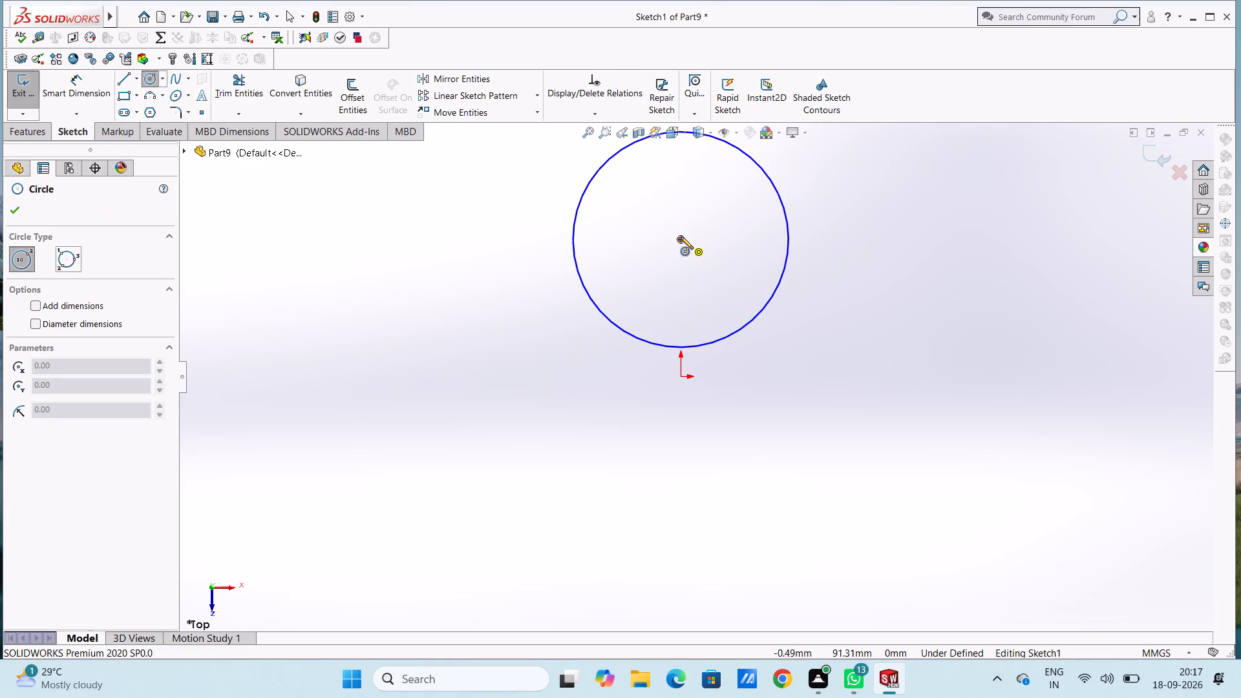
pyautogui.click(681, 239)
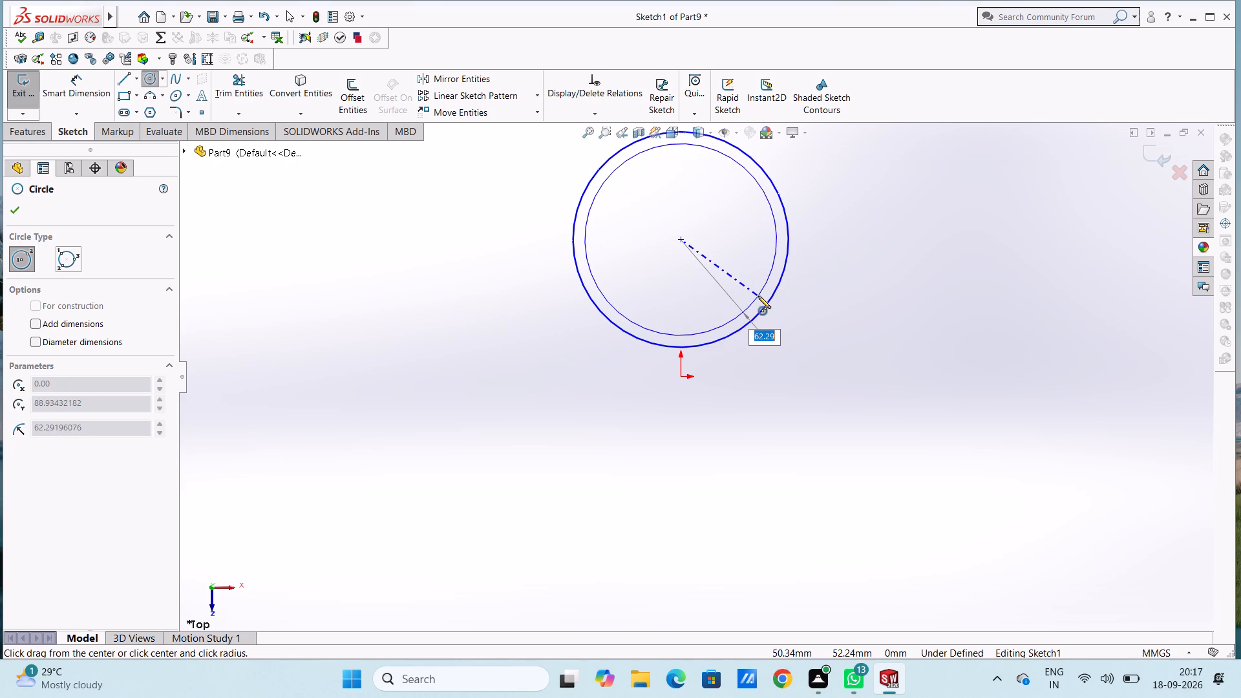
pyautogui.write('60')
pyautogui.press('Return')
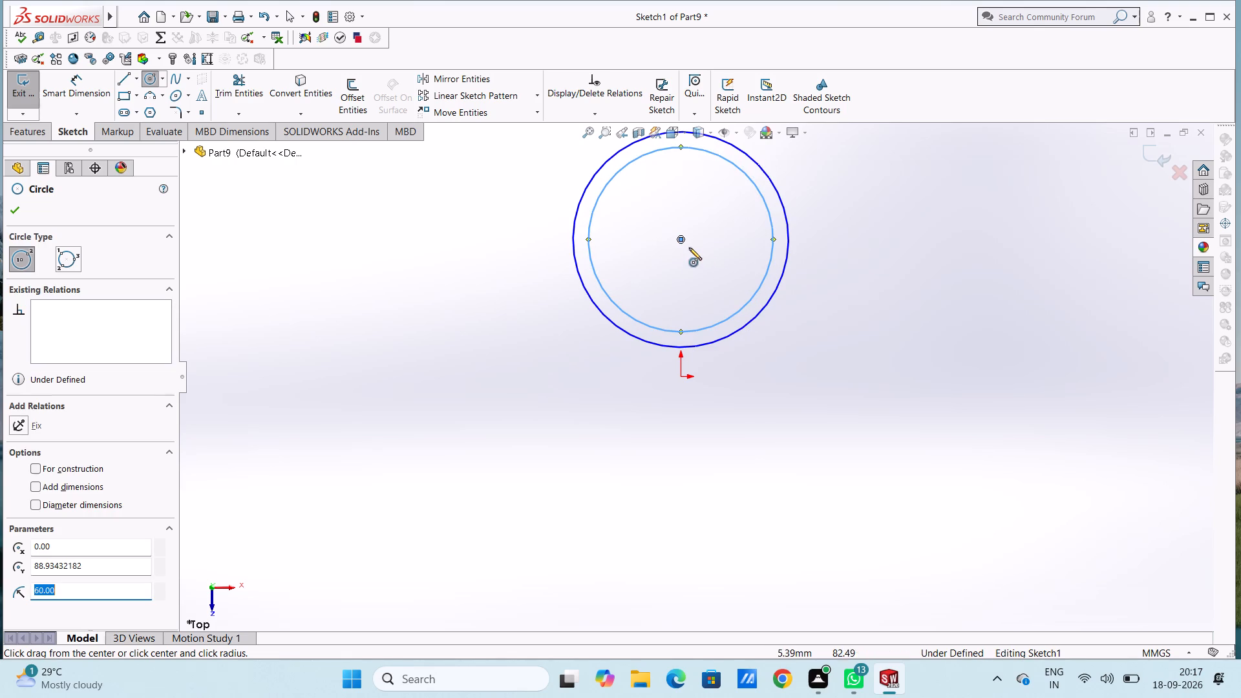
pyautogui.click(680, 238)
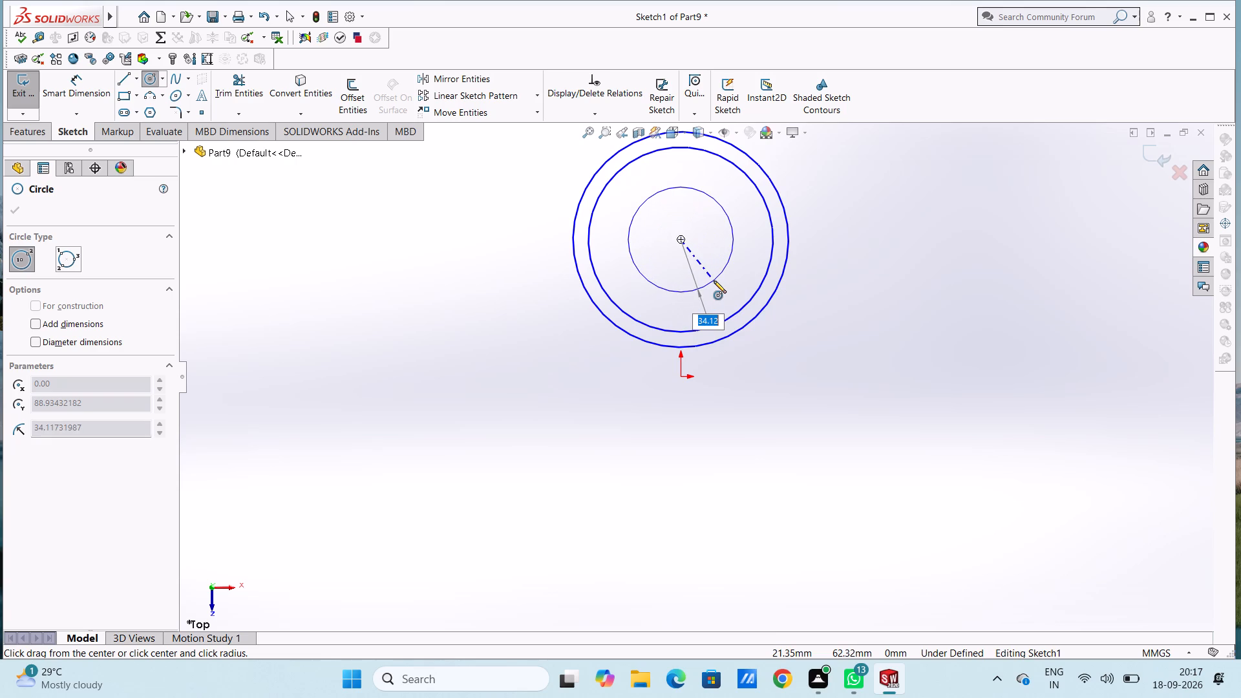
pyautogui.write('30')
pyautogui.press('Return')
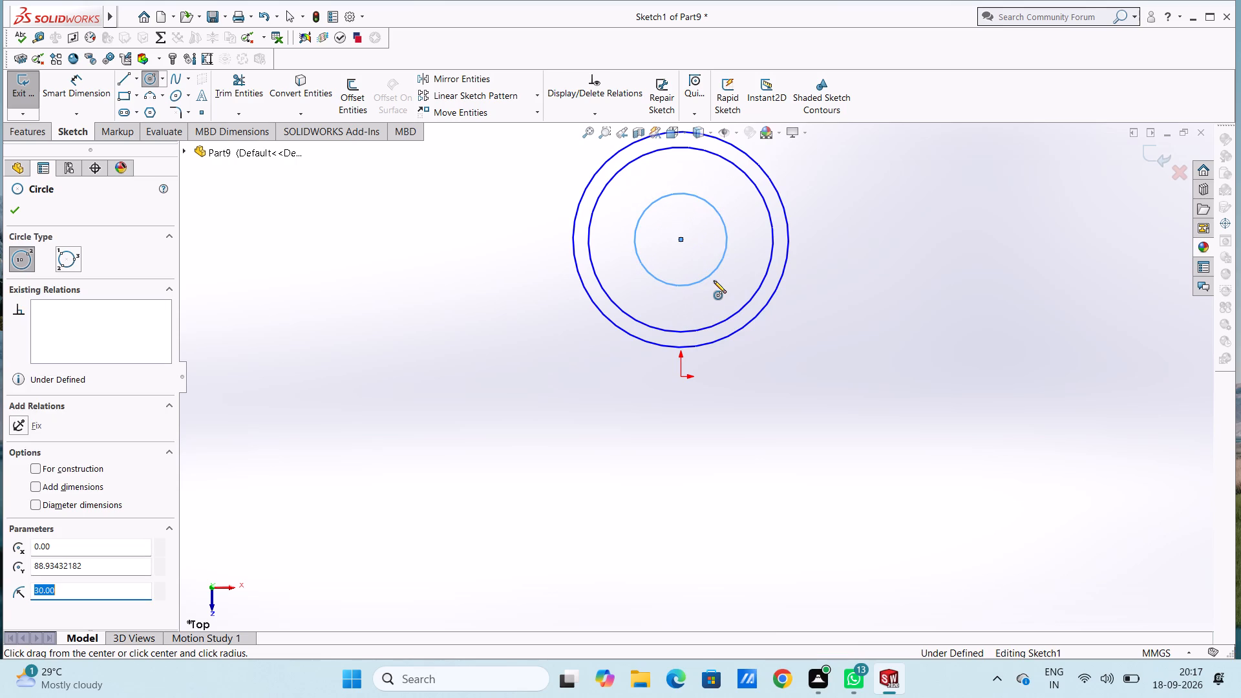
pyautogui.press('Escape')
pyautogui.press('Escape')
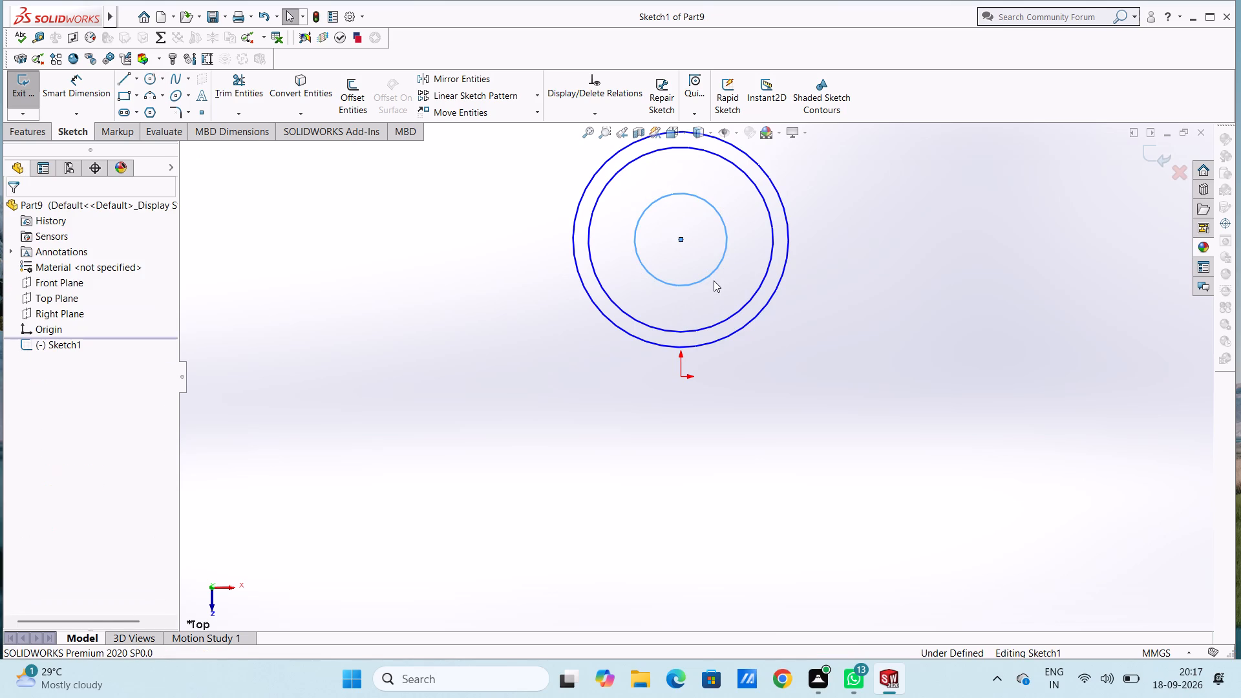
# Add diameter dimensions to the outer, middle and inner concentric circles.
pyautogui.scroll(2, 714, 280)
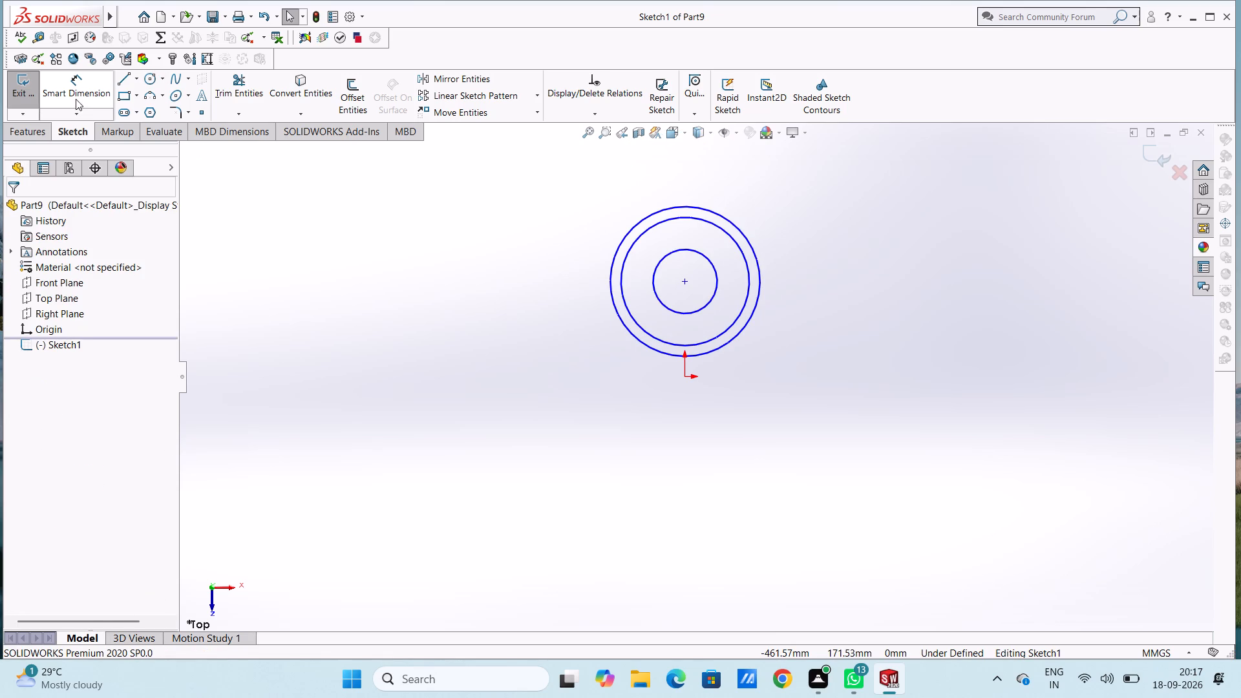
pyautogui.click(76, 96)
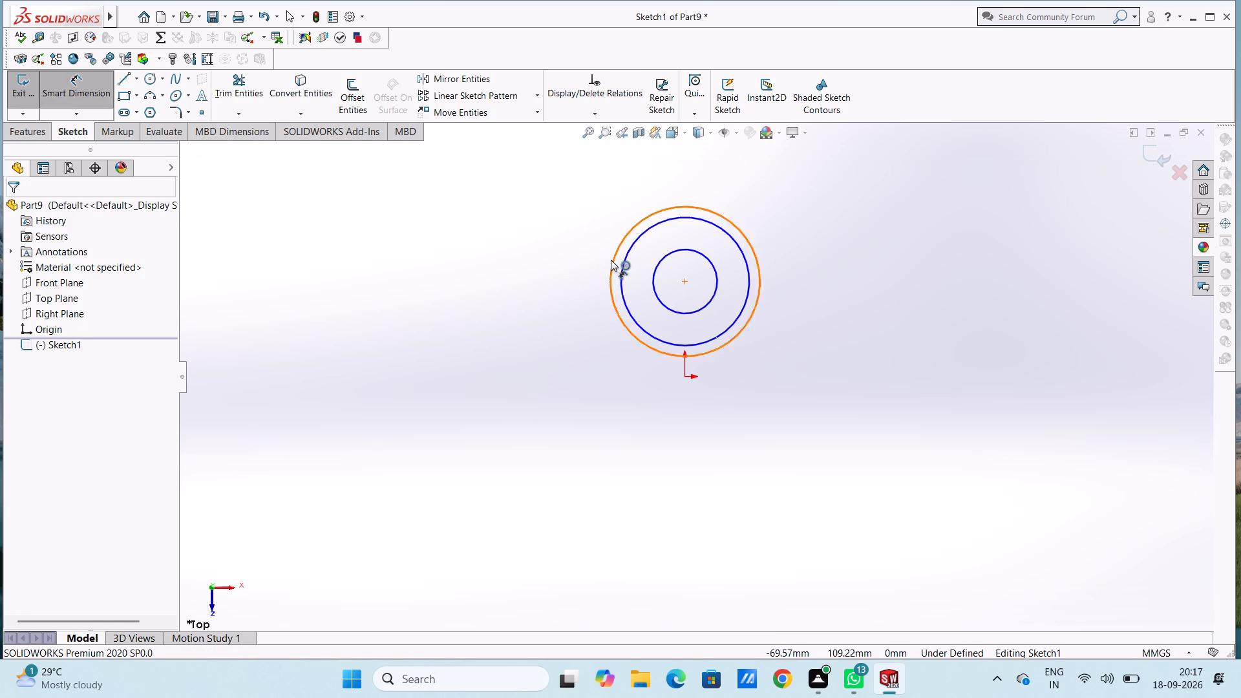
pyautogui.click(611, 260)
pyautogui.click(458, 193)
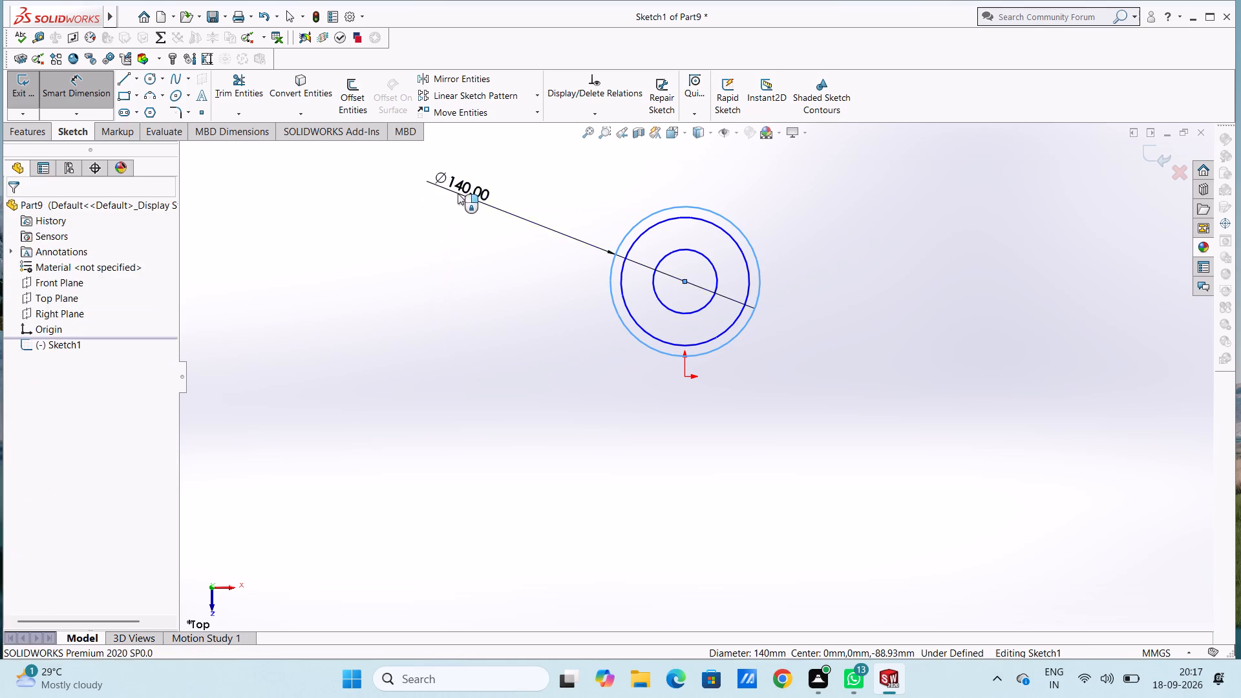
pyautogui.click(405, 180)
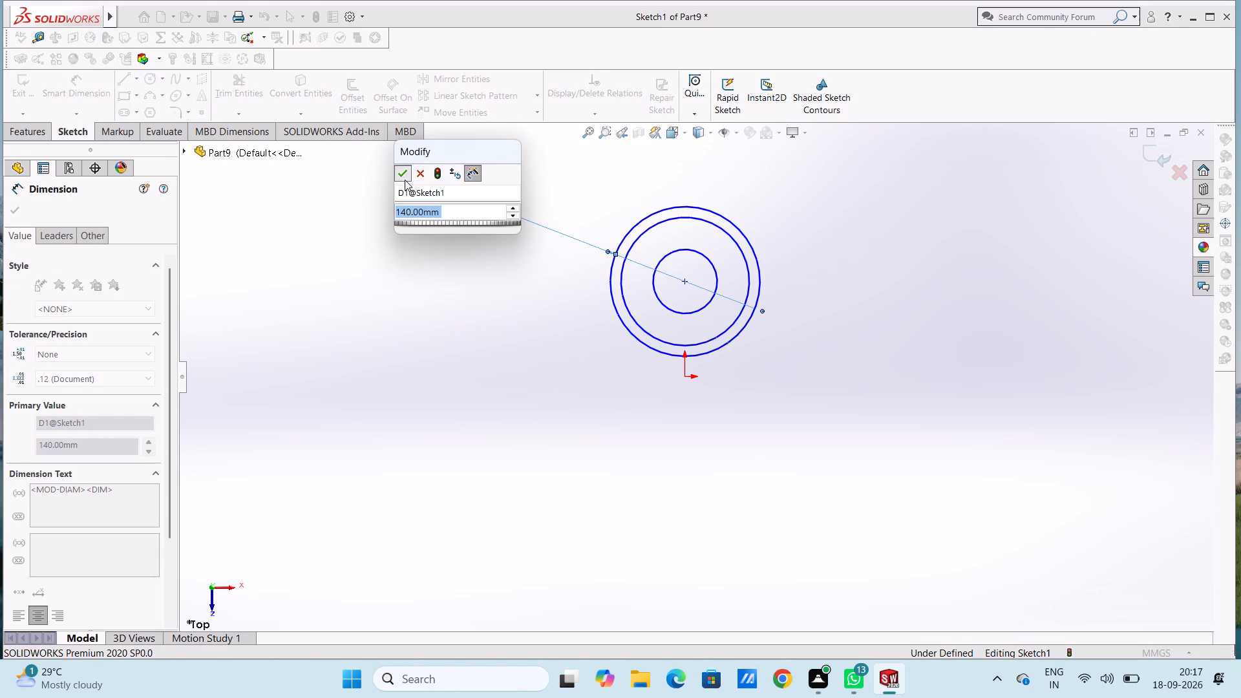
pyautogui.click(382, 205)
pyautogui.click(695, 217)
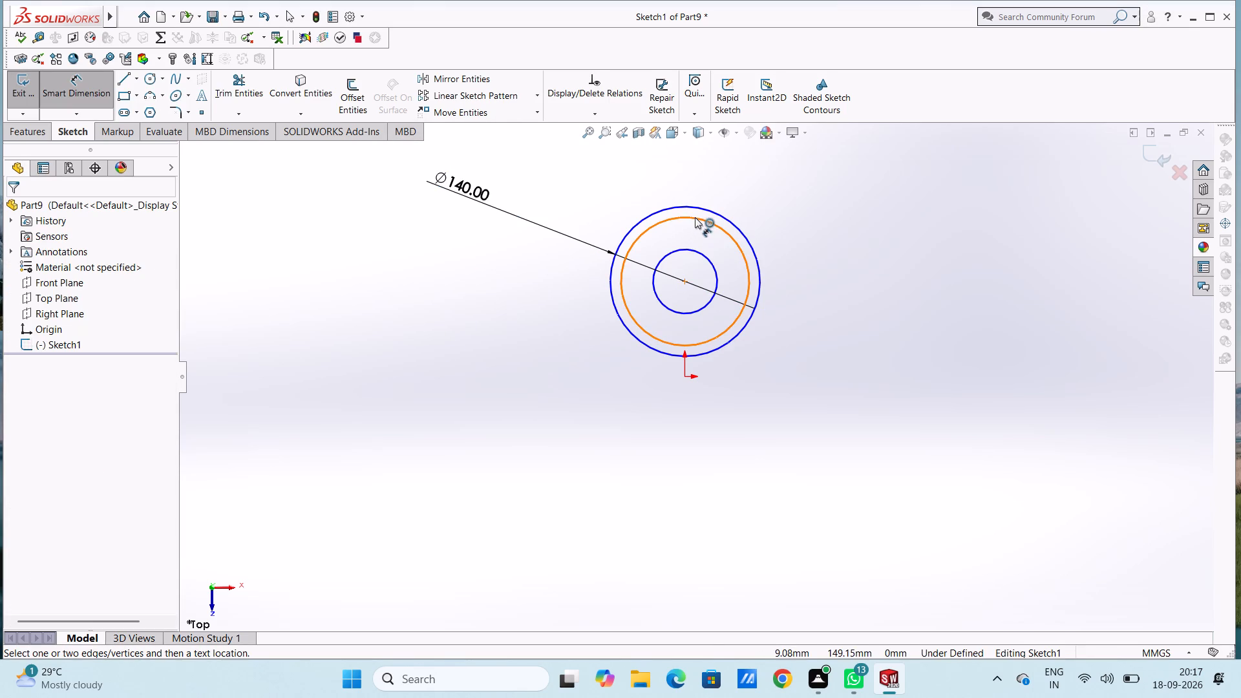
pyautogui.click(957, 191)
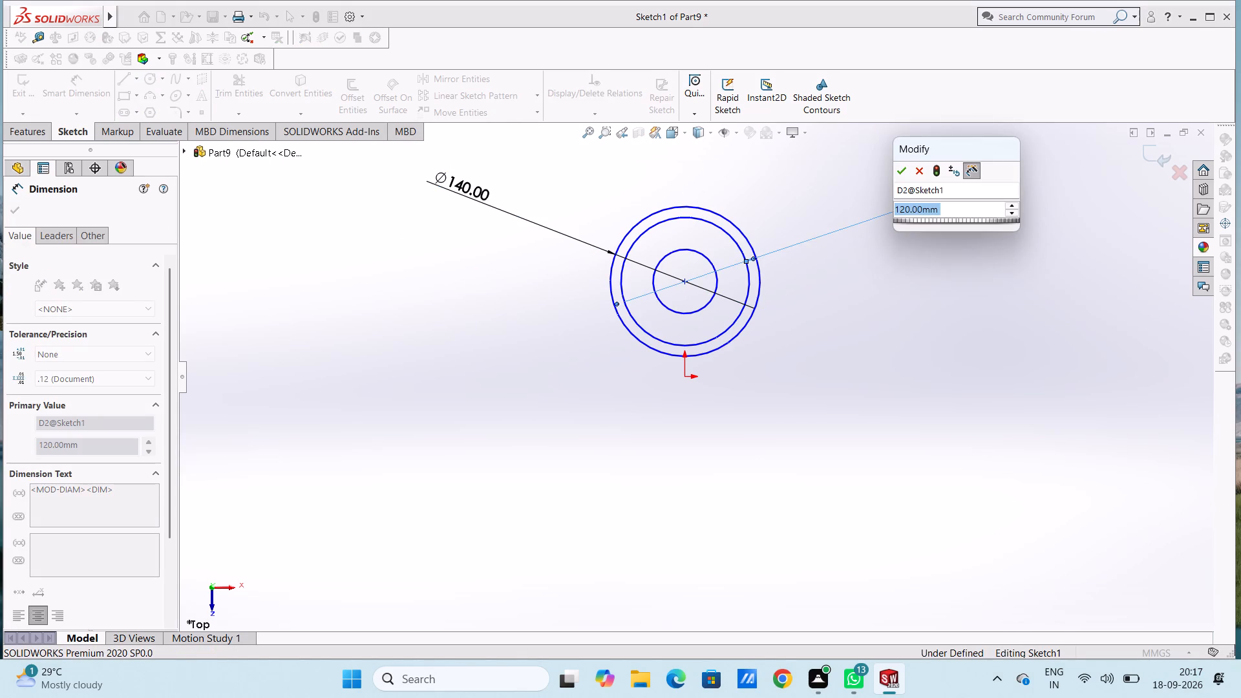
pyautogui.click(899, 178)
pyautogui.click(818, 194)
pyautogui.click(699, 255)
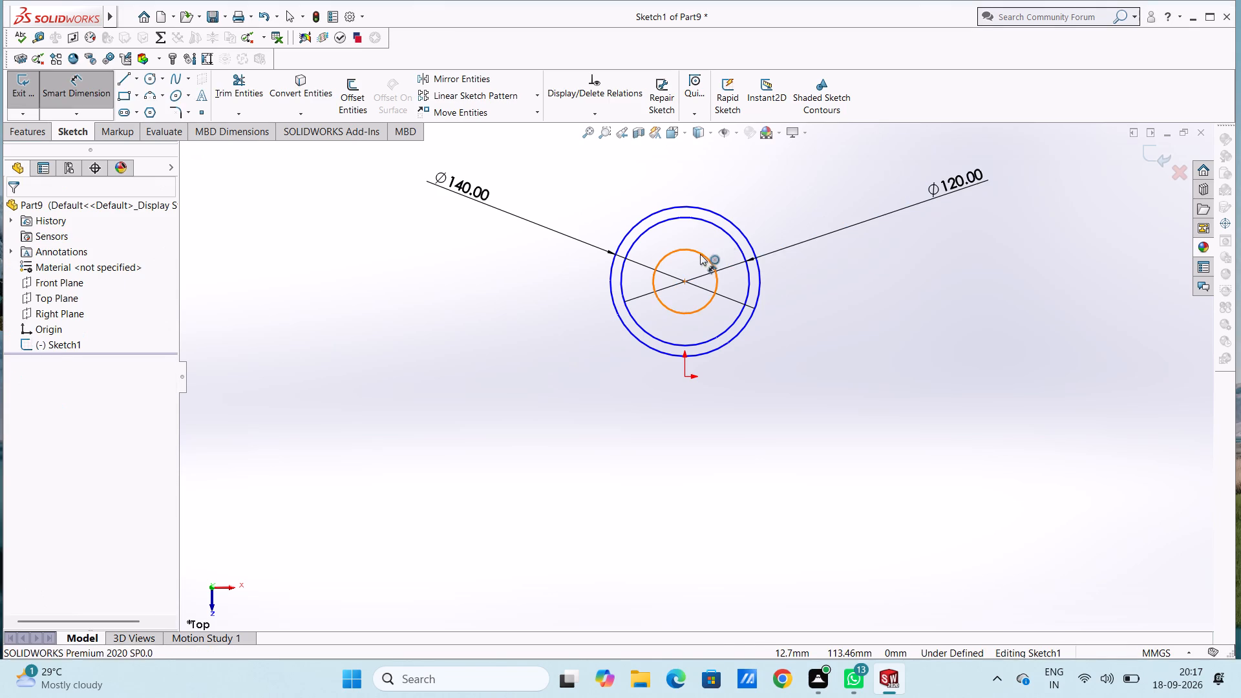
pyautogui.click(877, 145)
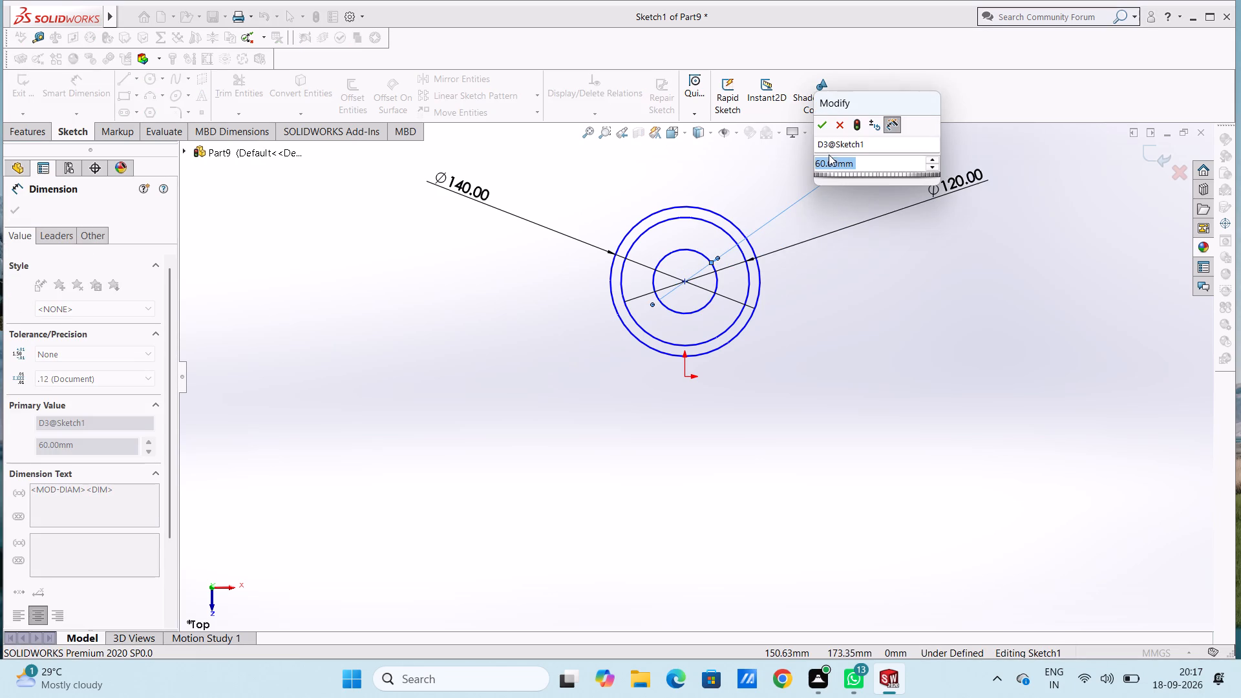
pyautogui.click(821, 131)
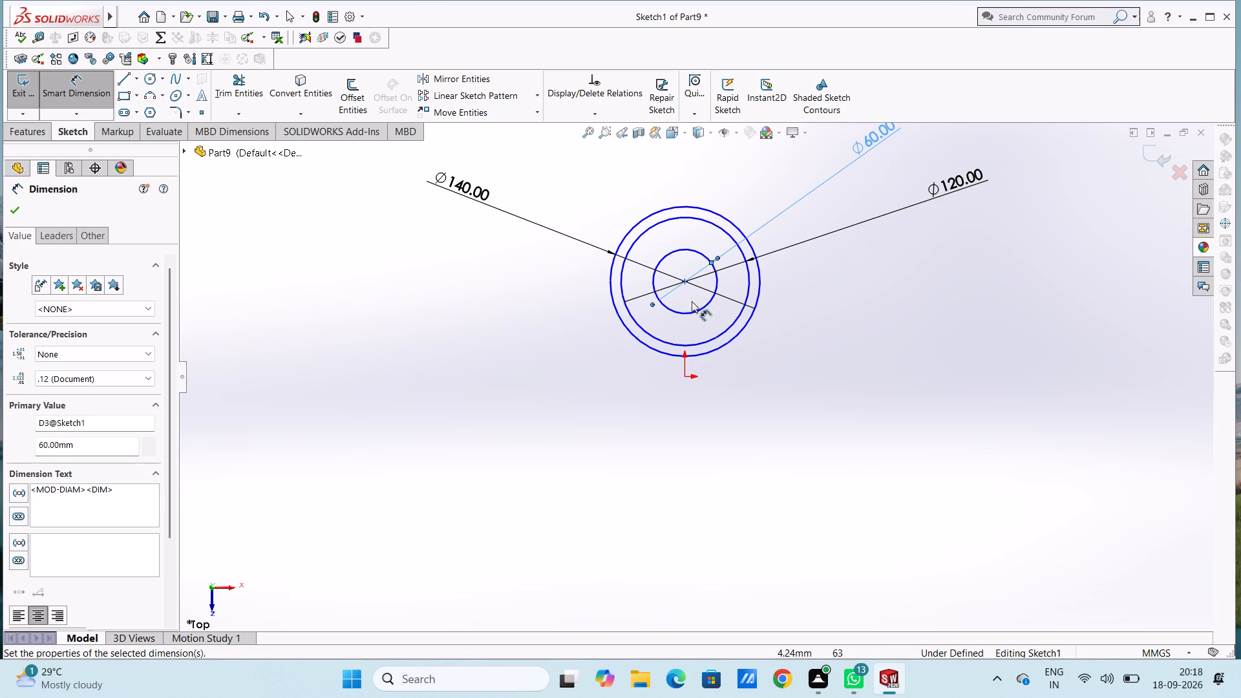
# Dimension the vertical distance between the circles' centre and the origin as 180 mm.
pyautogui.click(688, 281)
pyautogui.click(684, 377)
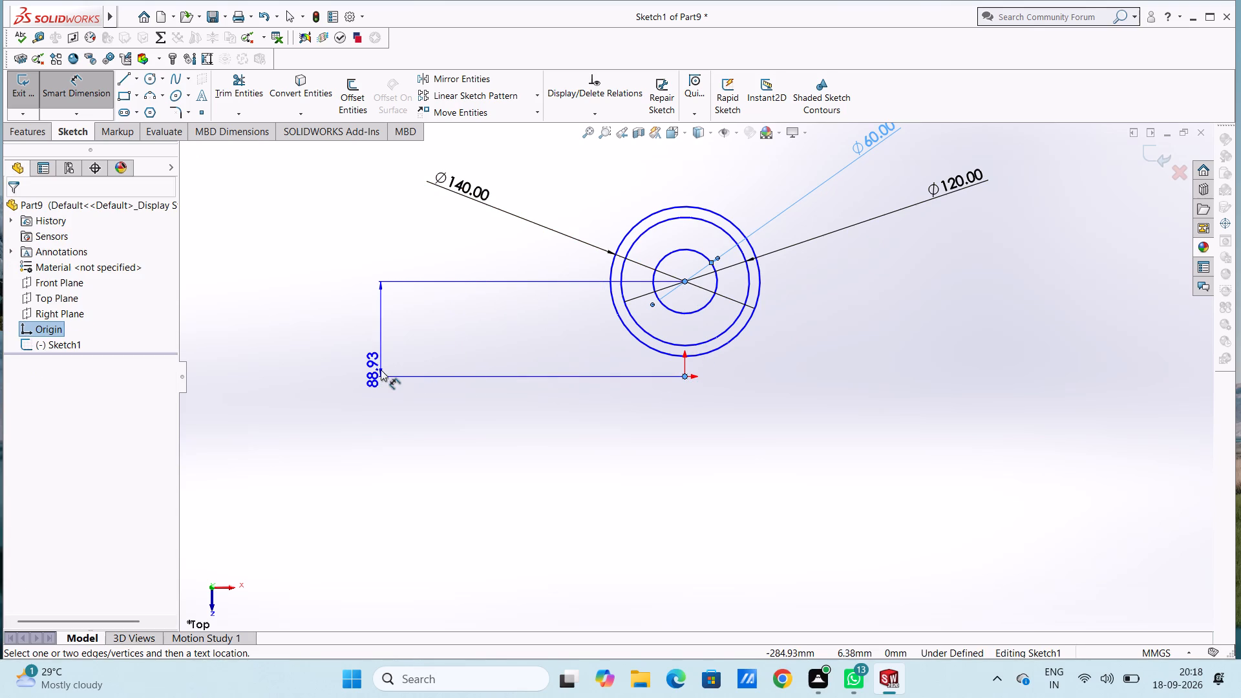
pyautogui.click(381, 370)
pyautogui.write('180')
pyautogui.press('Return')
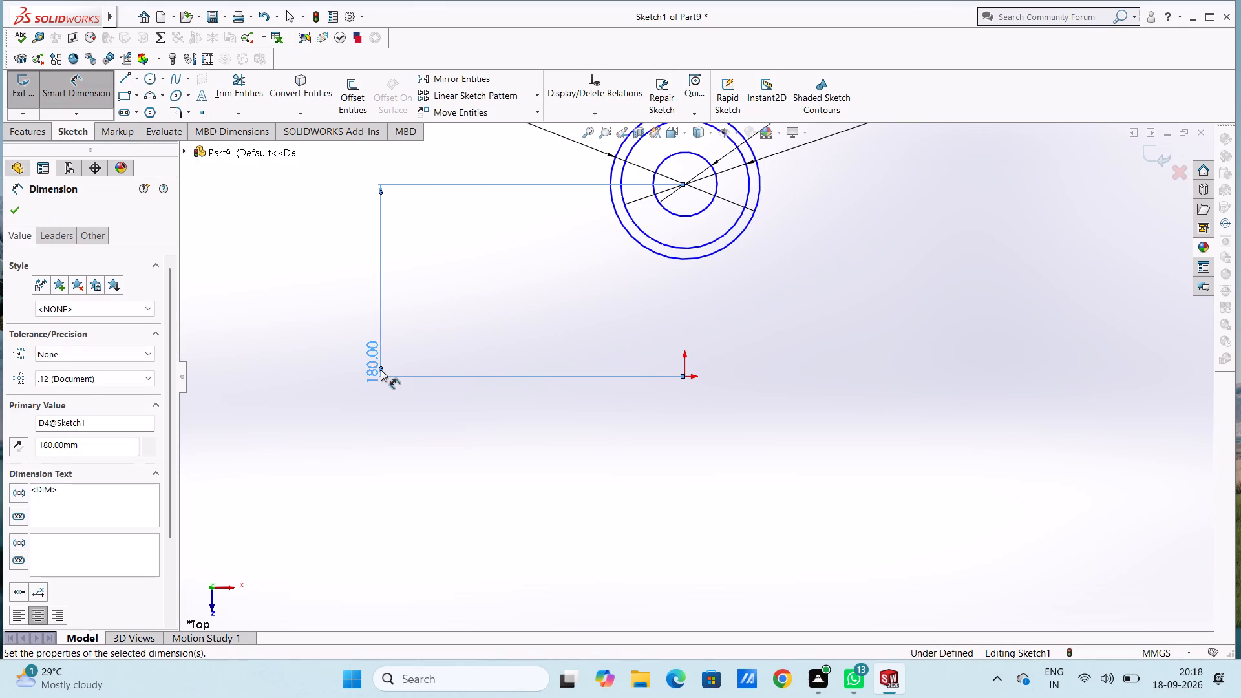
# Set the vertical distance between the circles' centre and the origin to 200 mm.
pyautogui.scroll(2, 381, 370)
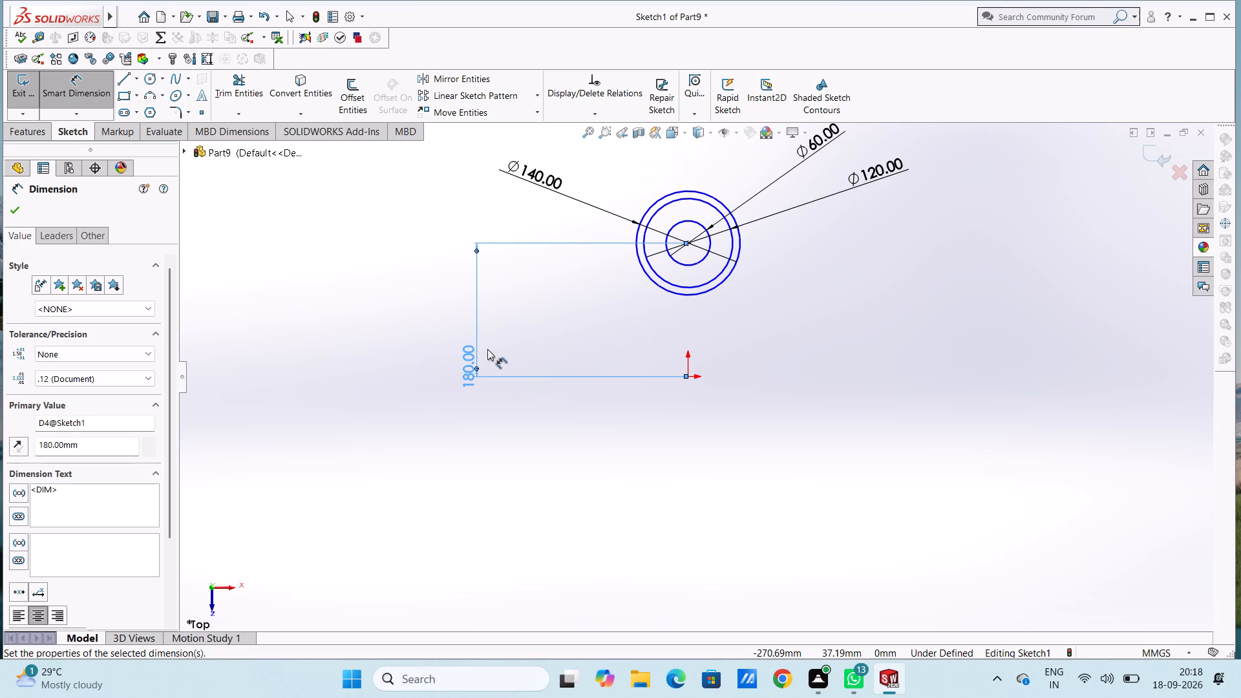
pyautogui.click(487, 349)
pyautogui.doubleClick(475, 368)
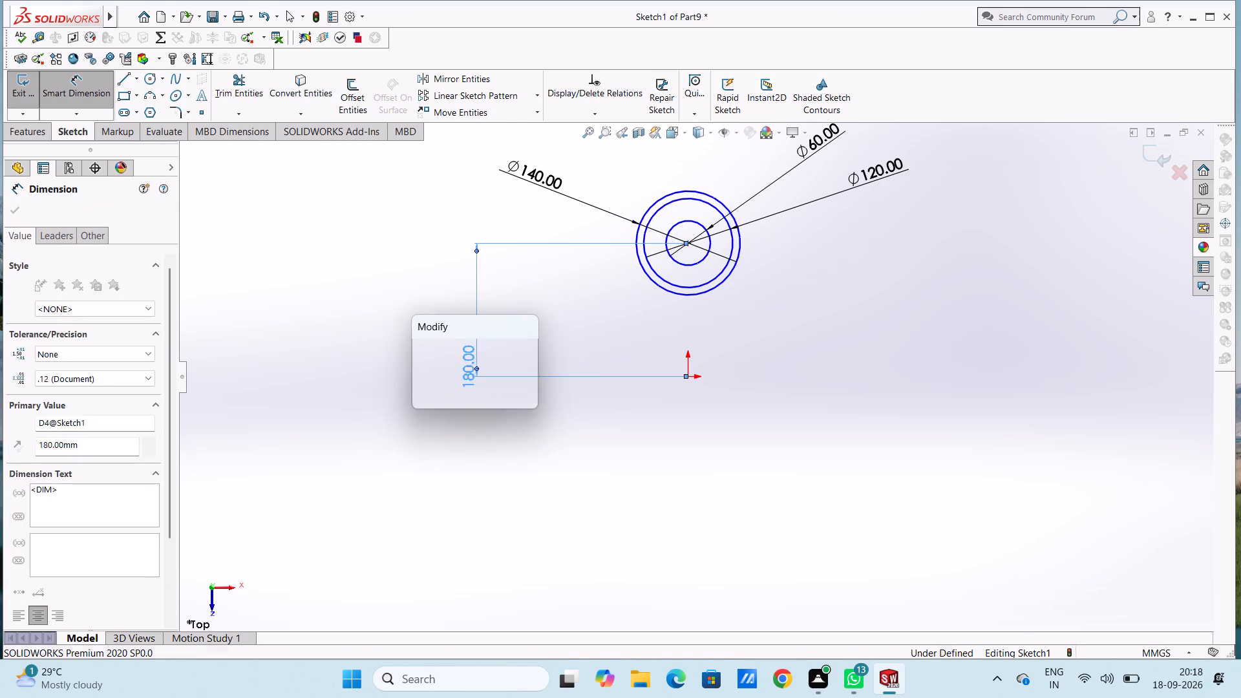
pyautogui.write('200')
pyautogui.press('Return')
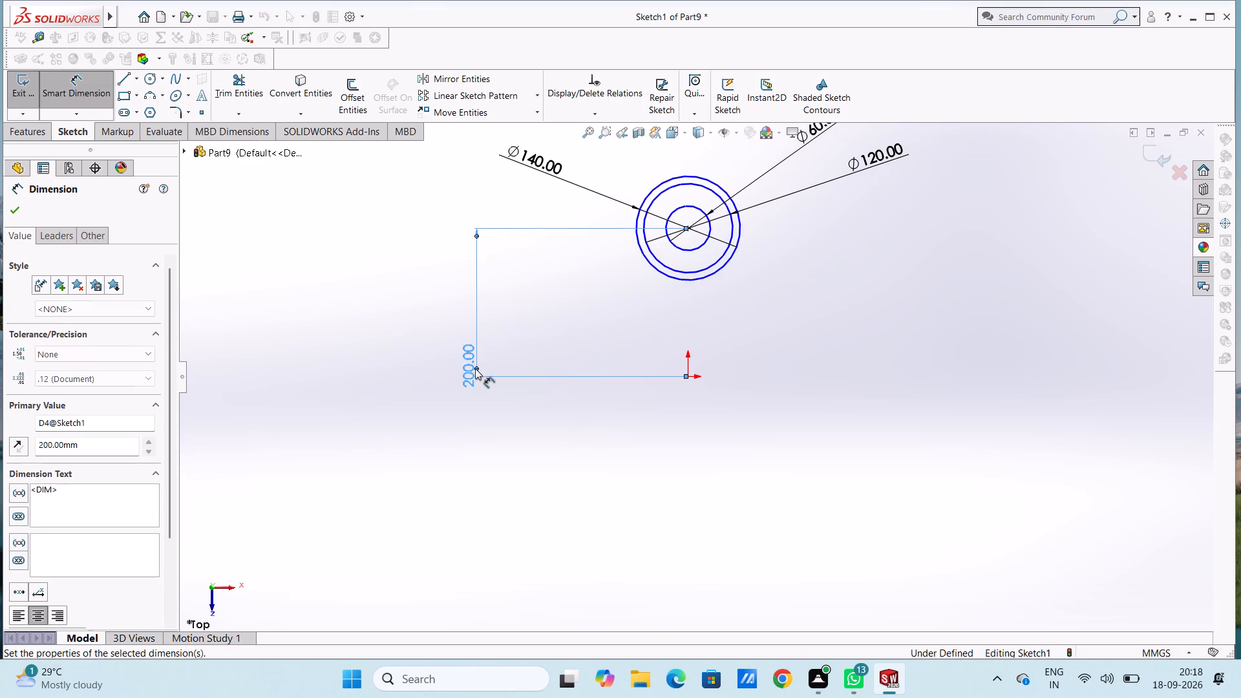
pyautogui.click(533, 315)
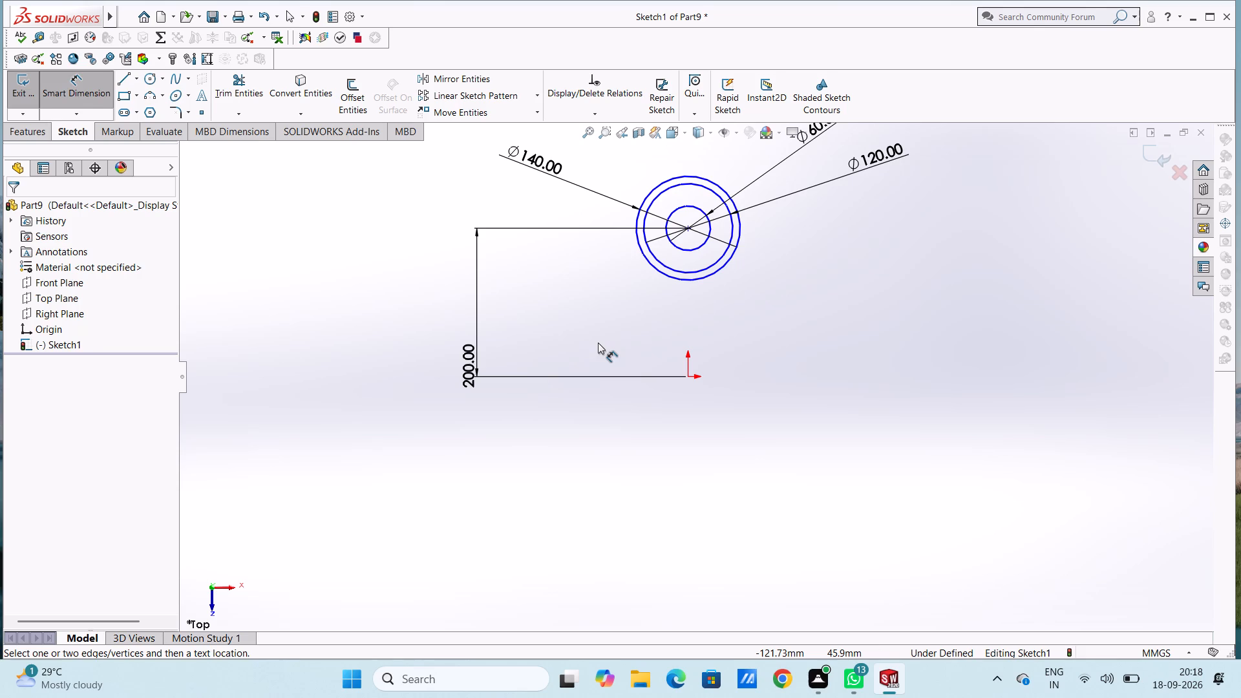
pyautogui.press('Escape')
pyautogui.press('Escape')
# Sketch a horizontal midpoint line centred on the origin with a half-length of 70 mm.
pyautogui.scroll(-1, 731, 354)
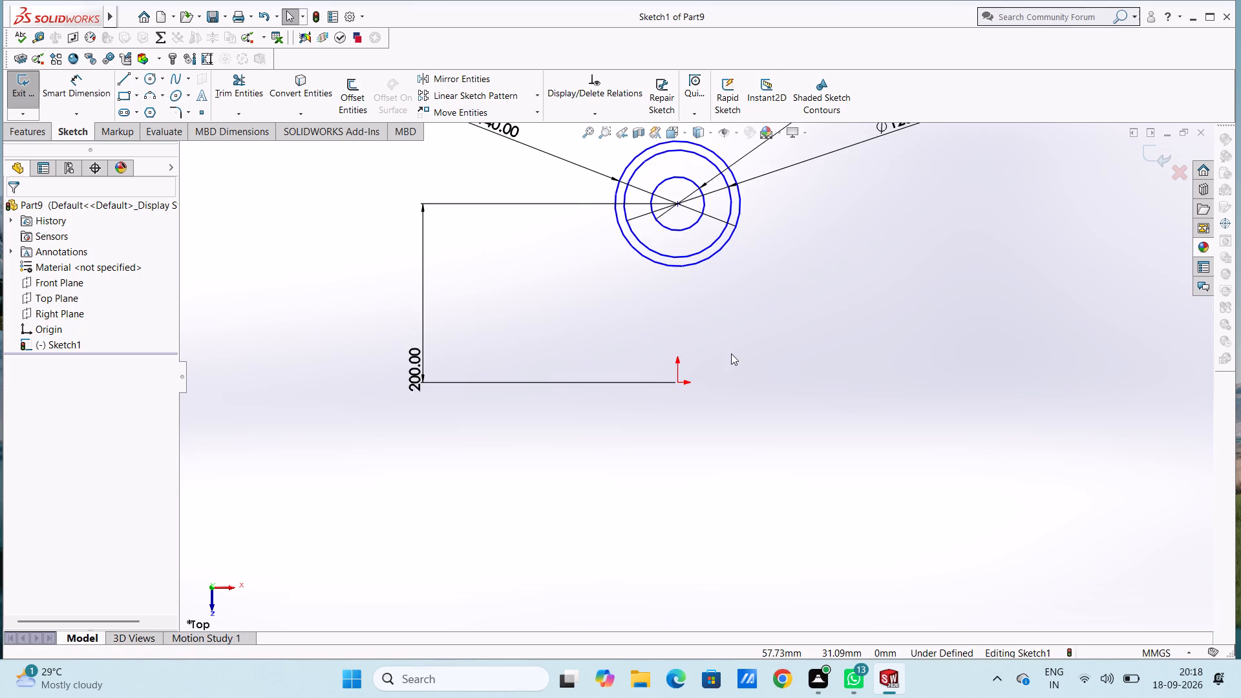
pyautogui.scroll(1, 731, 354)
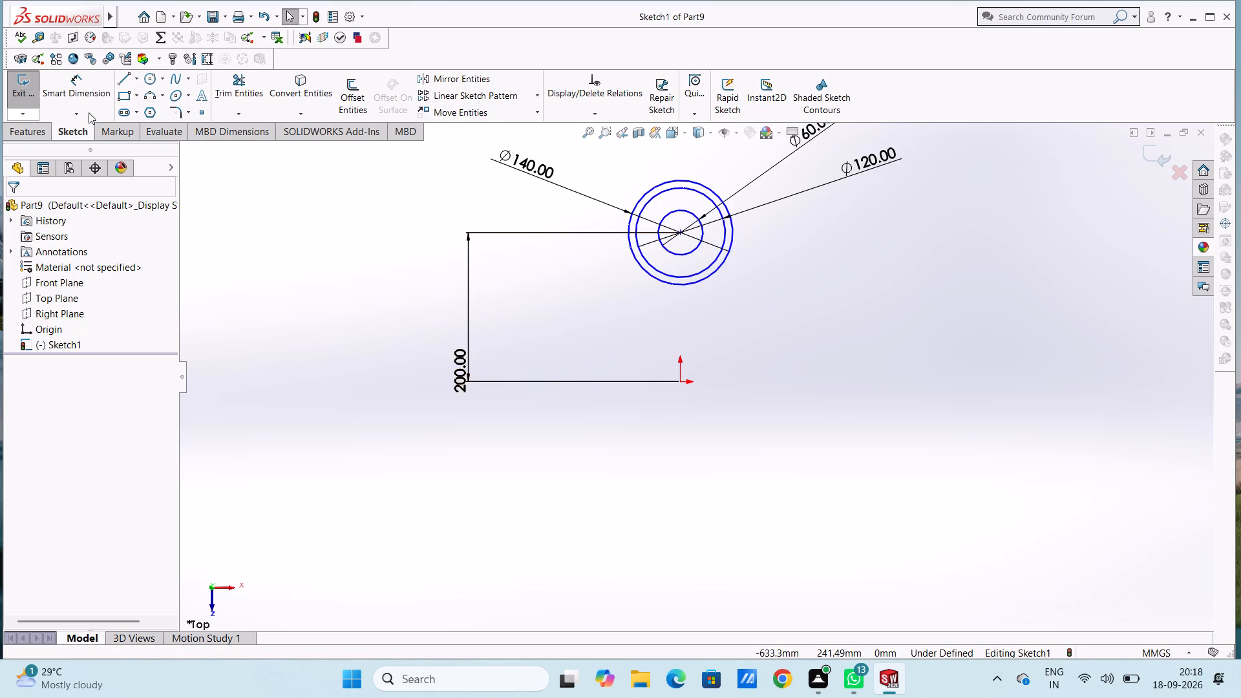
pyautogui.click(136, 79)
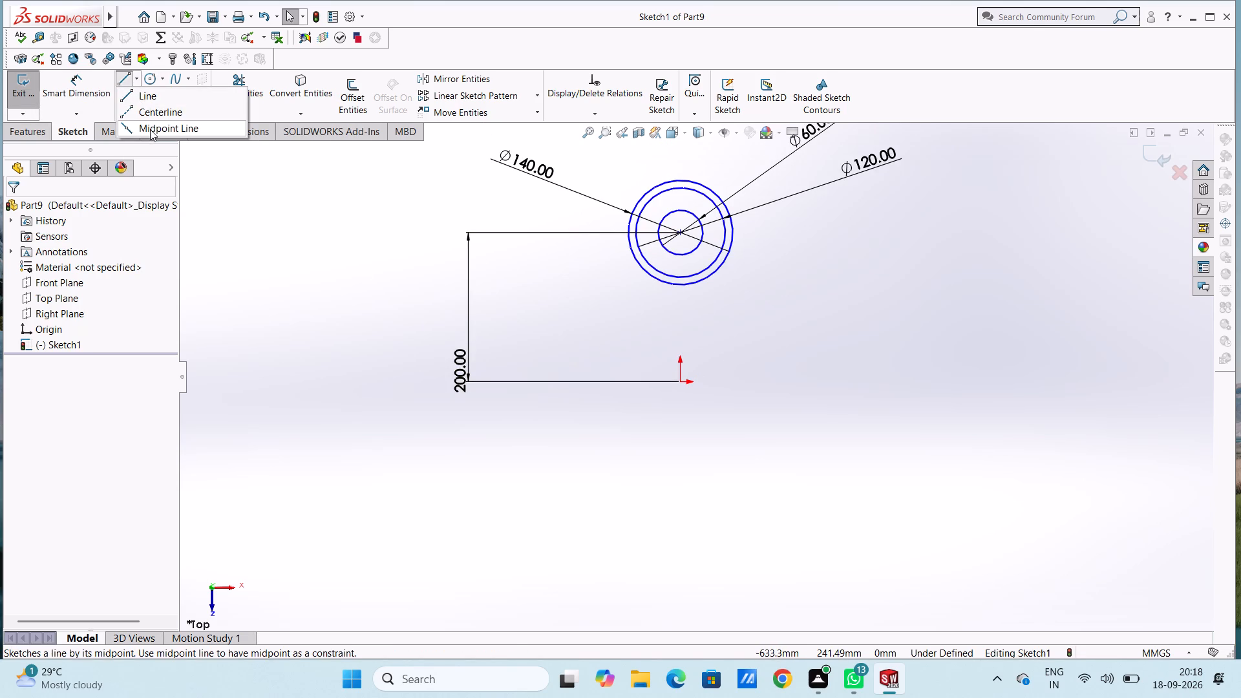
pyautogui.click(150, 129)
pyautogui.click(678, 383)
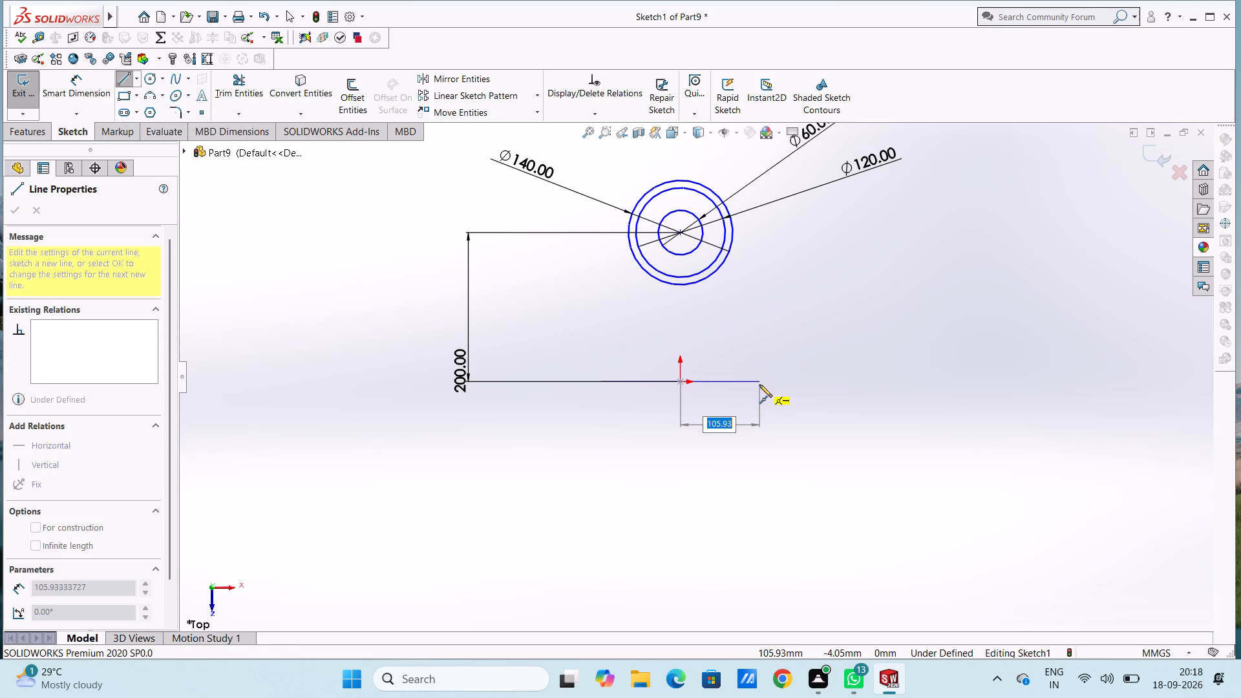
pyautogui.write('70')
pyautogui.press('Return')
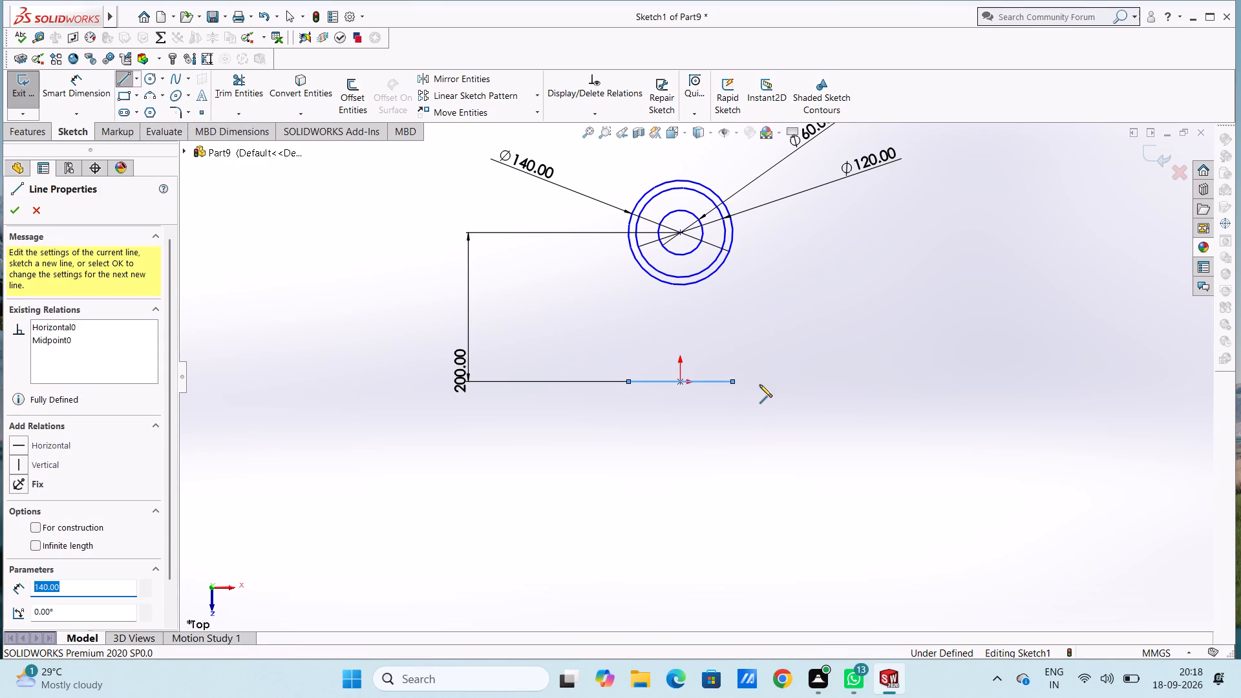
pyautogui.press('Escape')
pyautogui.press('Escape')
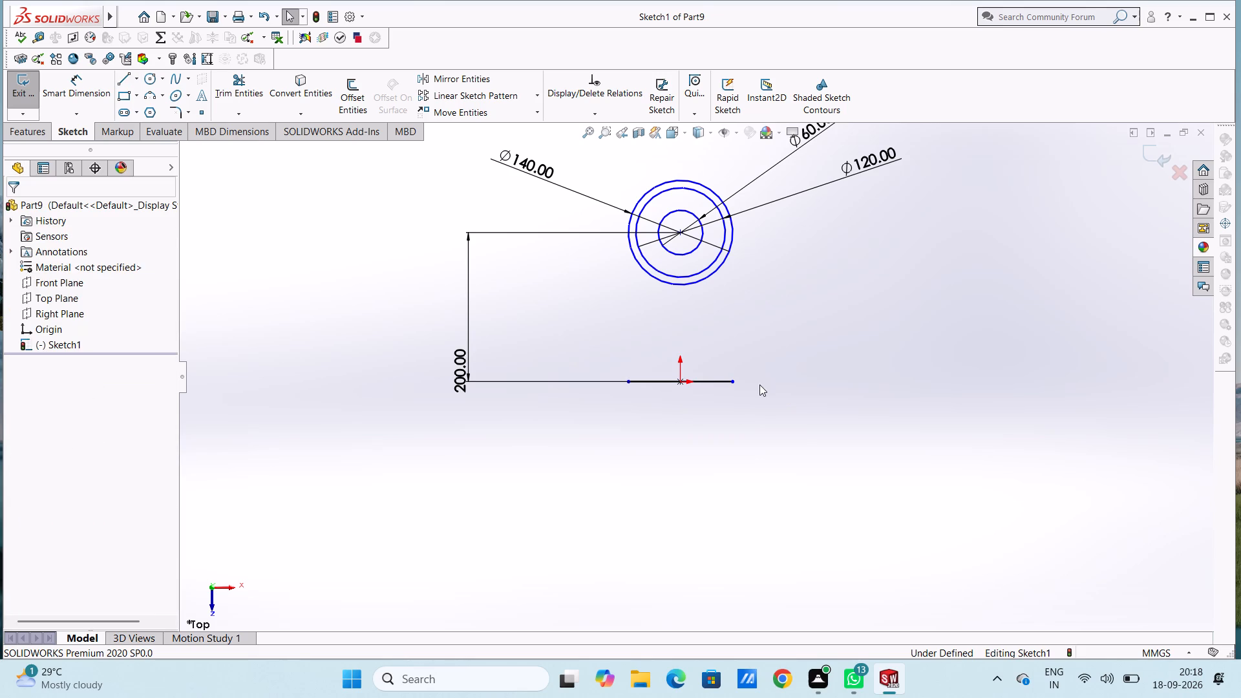
# Dimension the horizontal distance between the line's left endpoint and the origin.
pyautogui.click(87, 79)
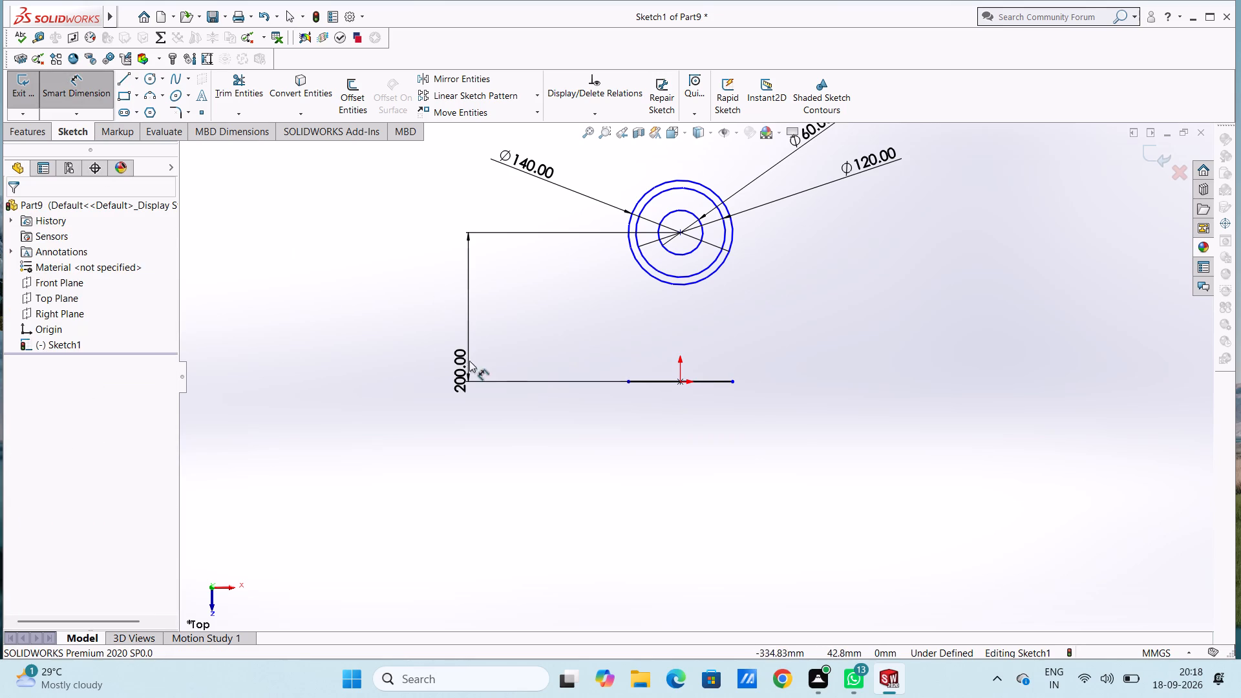
pyautogui.click(627, 381)
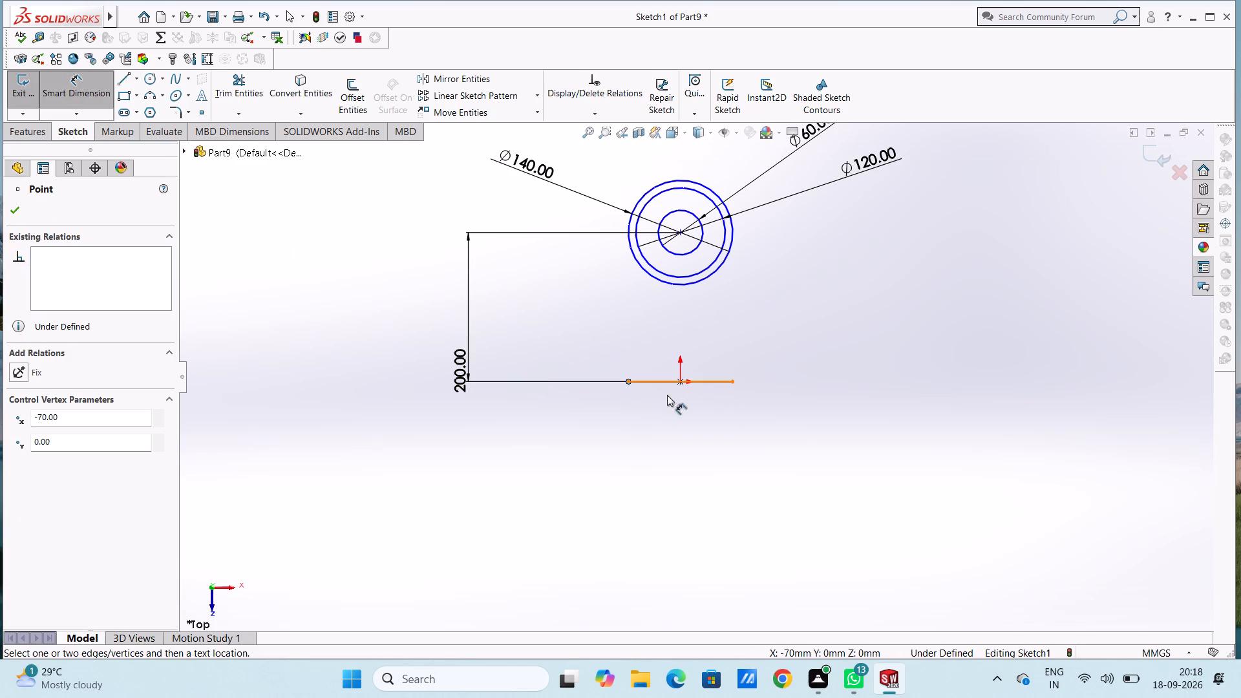
pyautogui.click(682, 379)
pyautogui.click(660, 526)
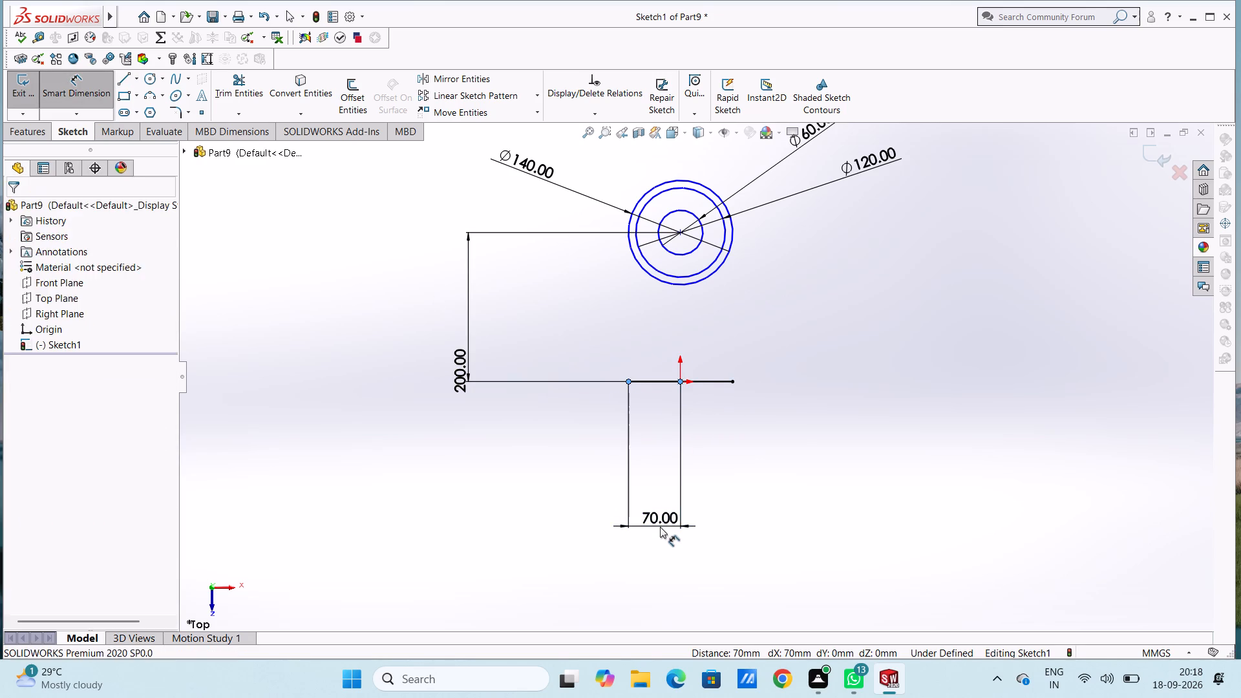
pyautogui.click(597, 509)
pyautogui.click(576, 461)
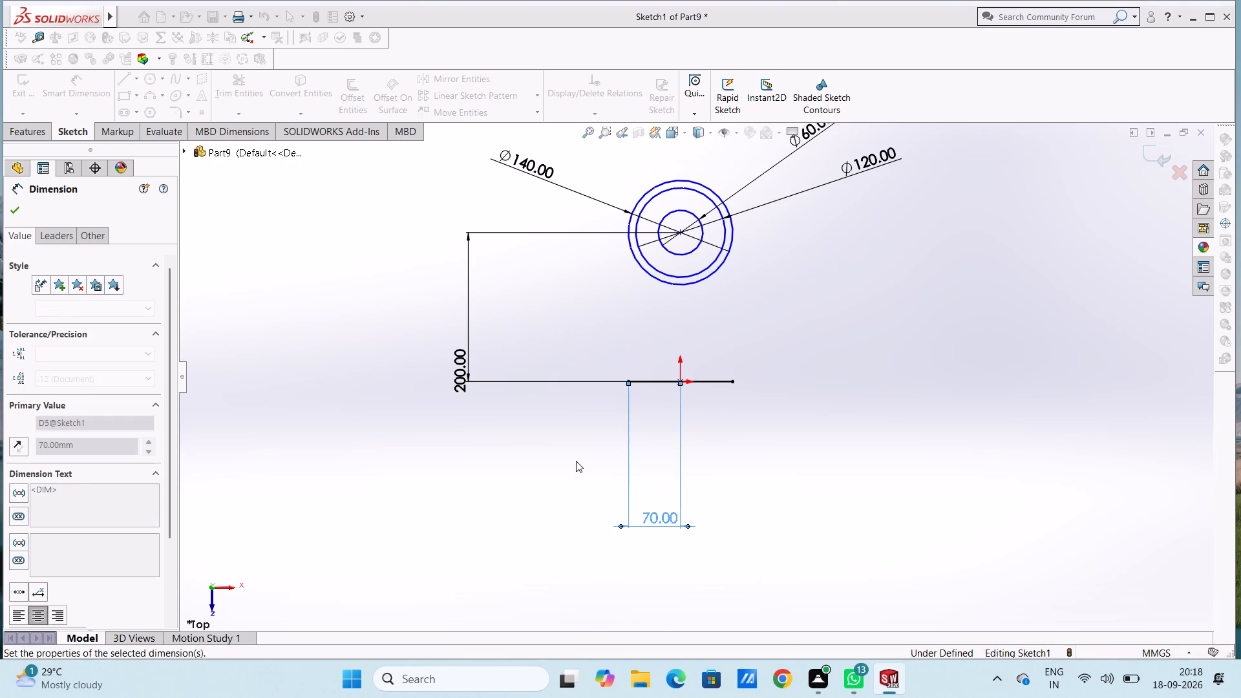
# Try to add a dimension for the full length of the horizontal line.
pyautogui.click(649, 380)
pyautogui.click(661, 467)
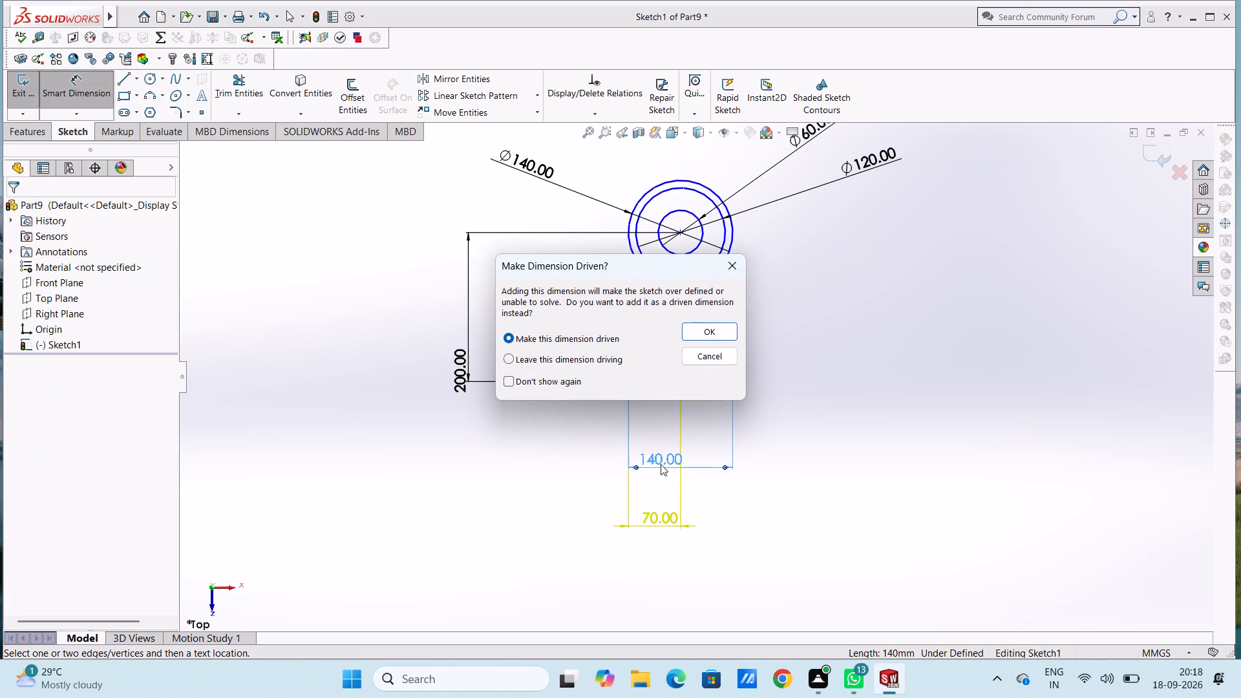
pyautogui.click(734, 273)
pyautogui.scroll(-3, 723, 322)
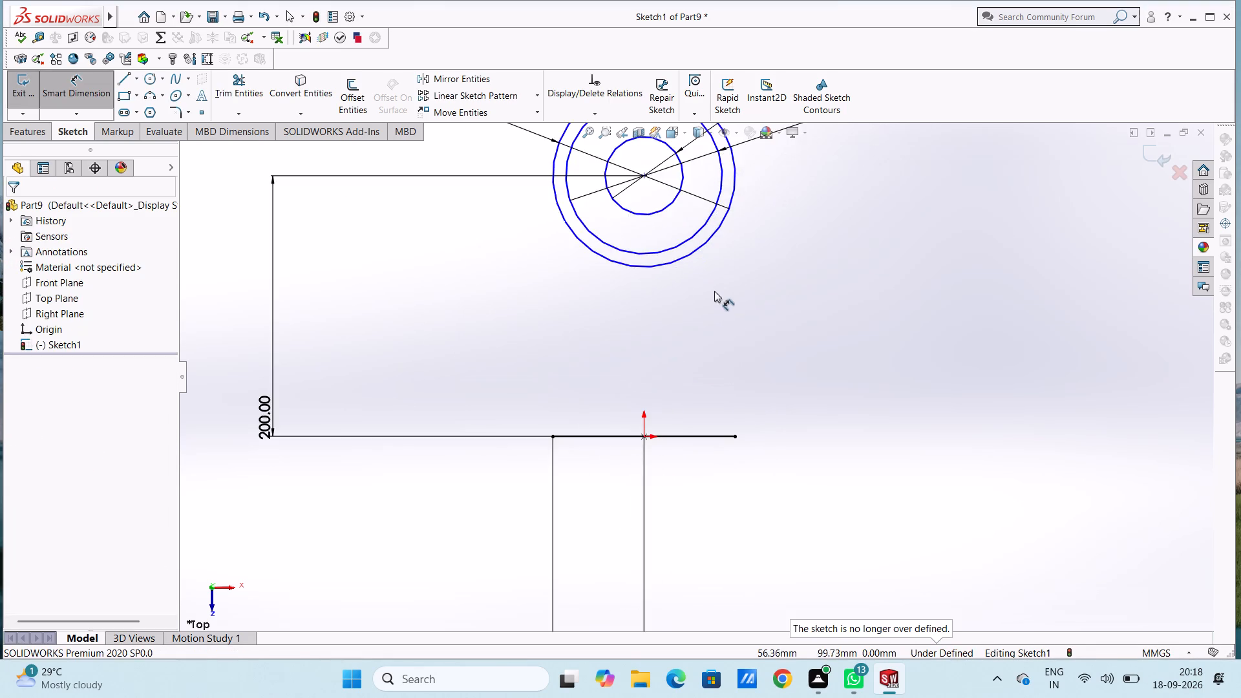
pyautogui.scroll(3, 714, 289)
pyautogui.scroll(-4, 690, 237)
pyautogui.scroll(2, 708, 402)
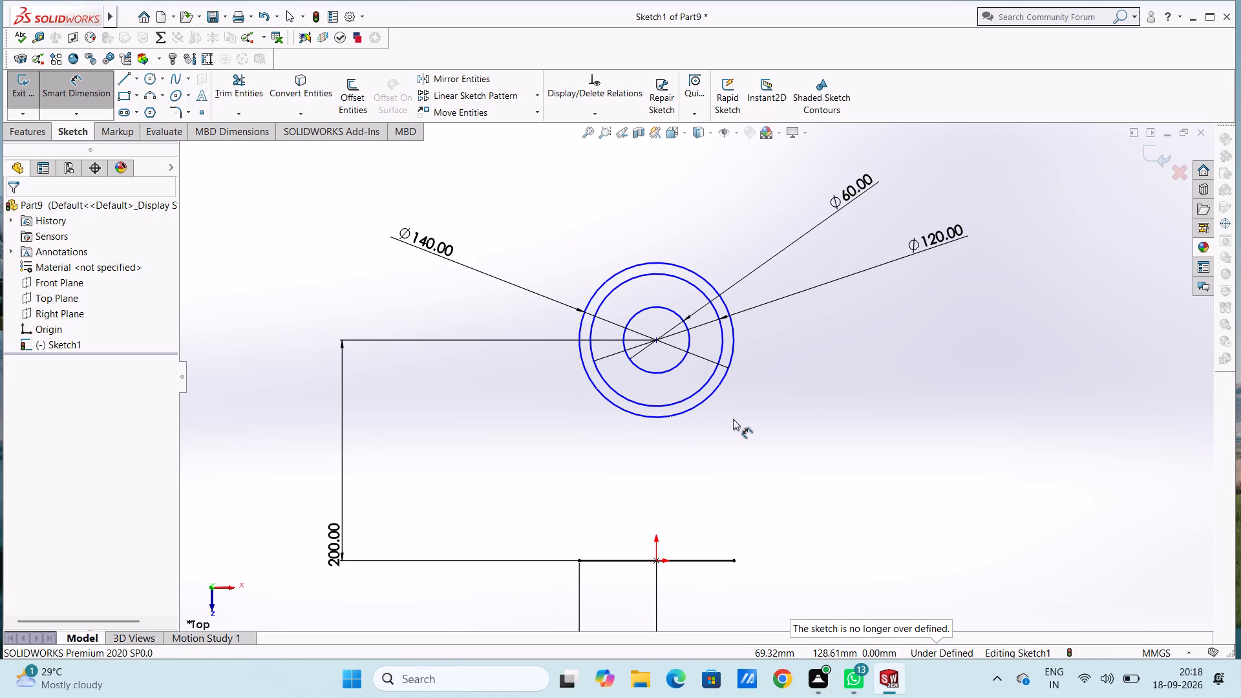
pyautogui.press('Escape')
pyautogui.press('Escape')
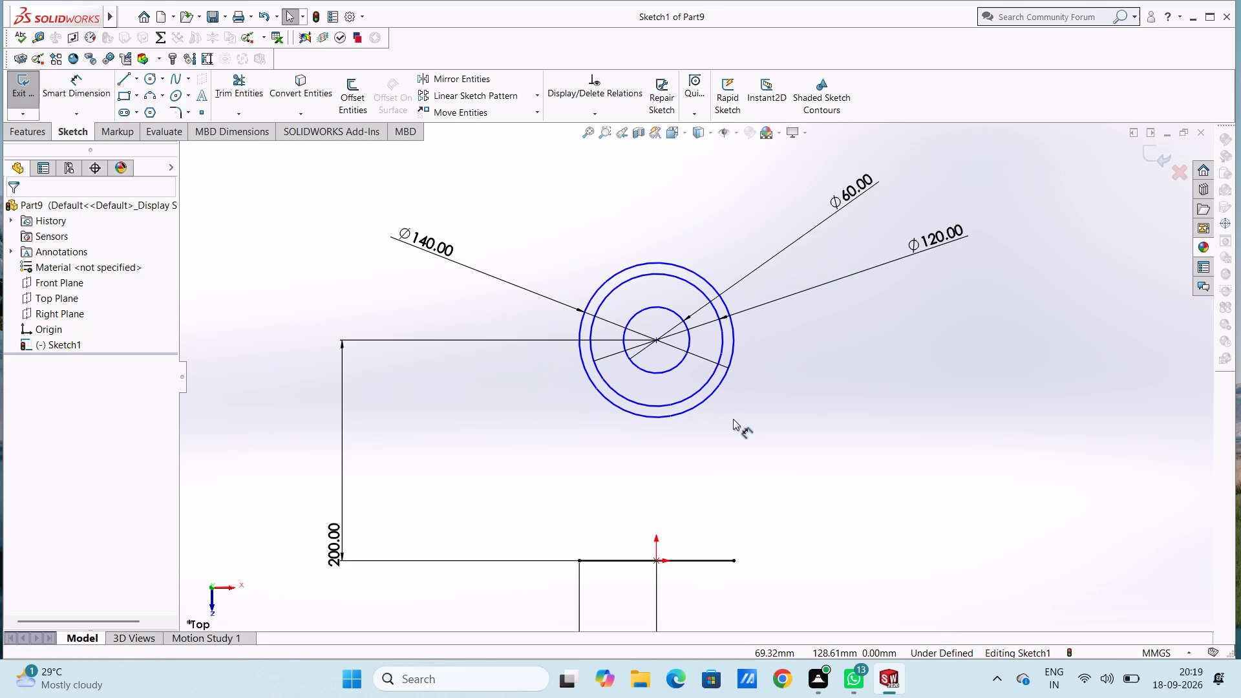
# Sketch two concentric circles of 10 mm and 15 mm radius on the line, centred about 48 mm left of the origin.
pyautogui.click(145, 82)
pyautogui.scroll(2, 521, 609)
pyautogui.scroll(-5, 628, 512)
pyautogui.click(661, 443)
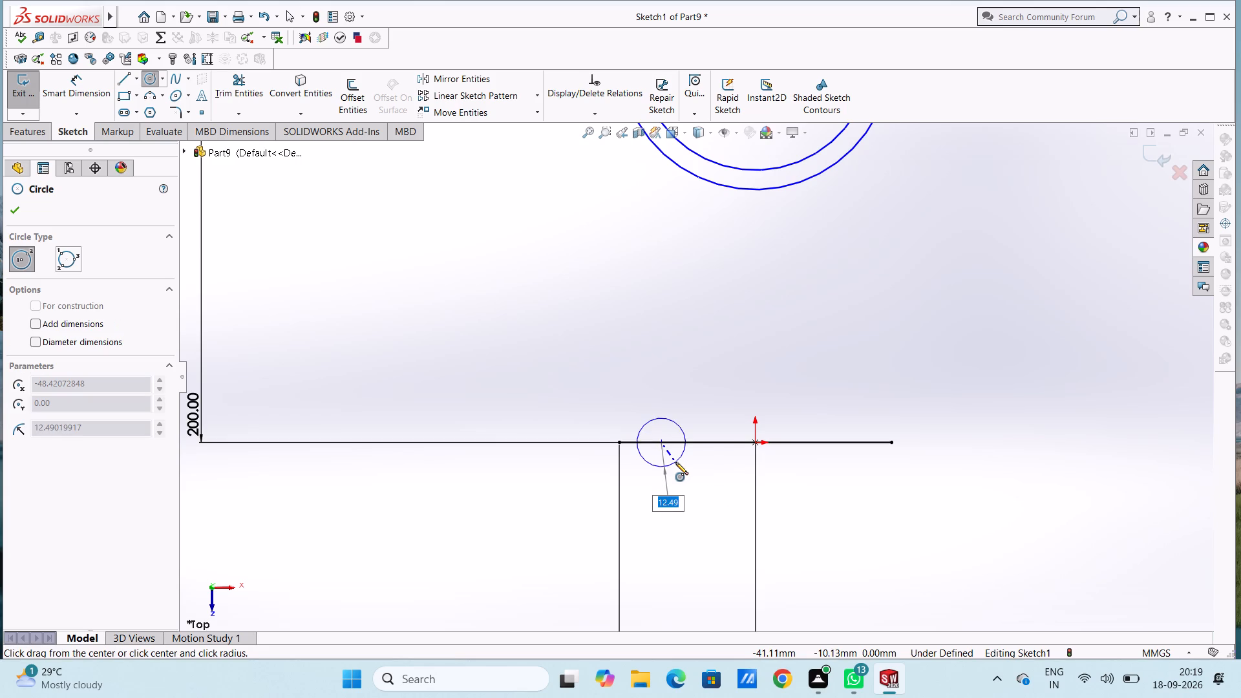
pyautogui.write('10')
pyautogui.press('Return')
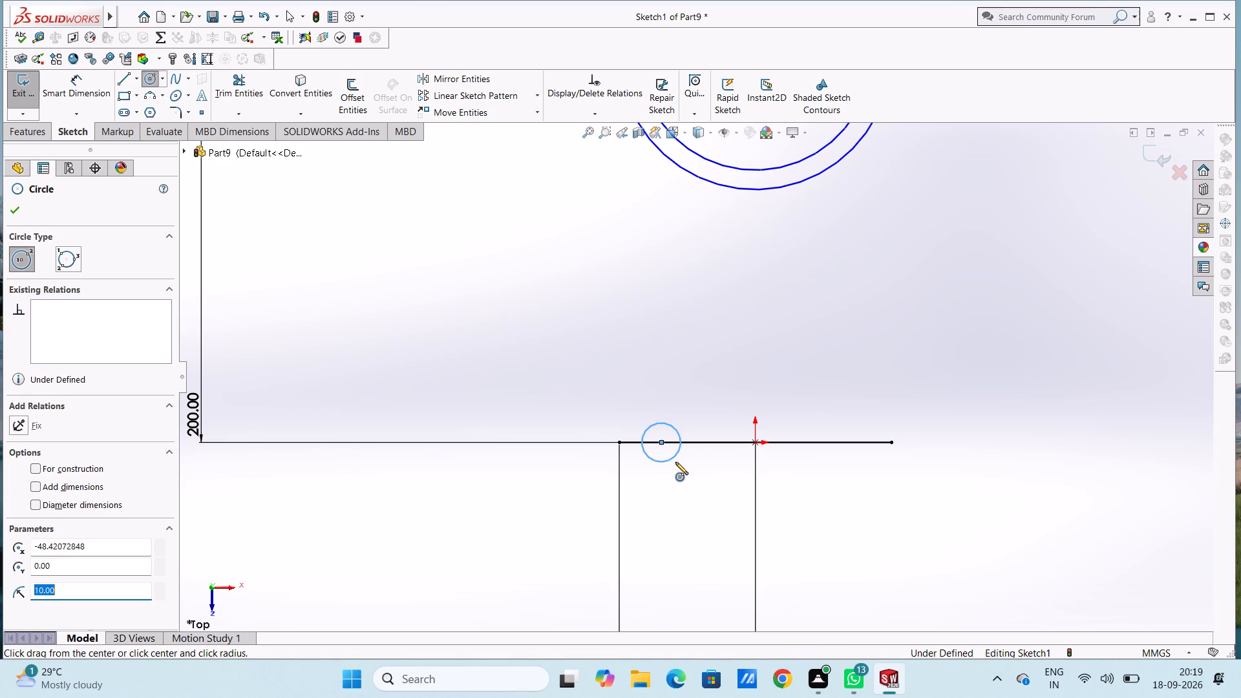
pyautogui.click(661, 445)
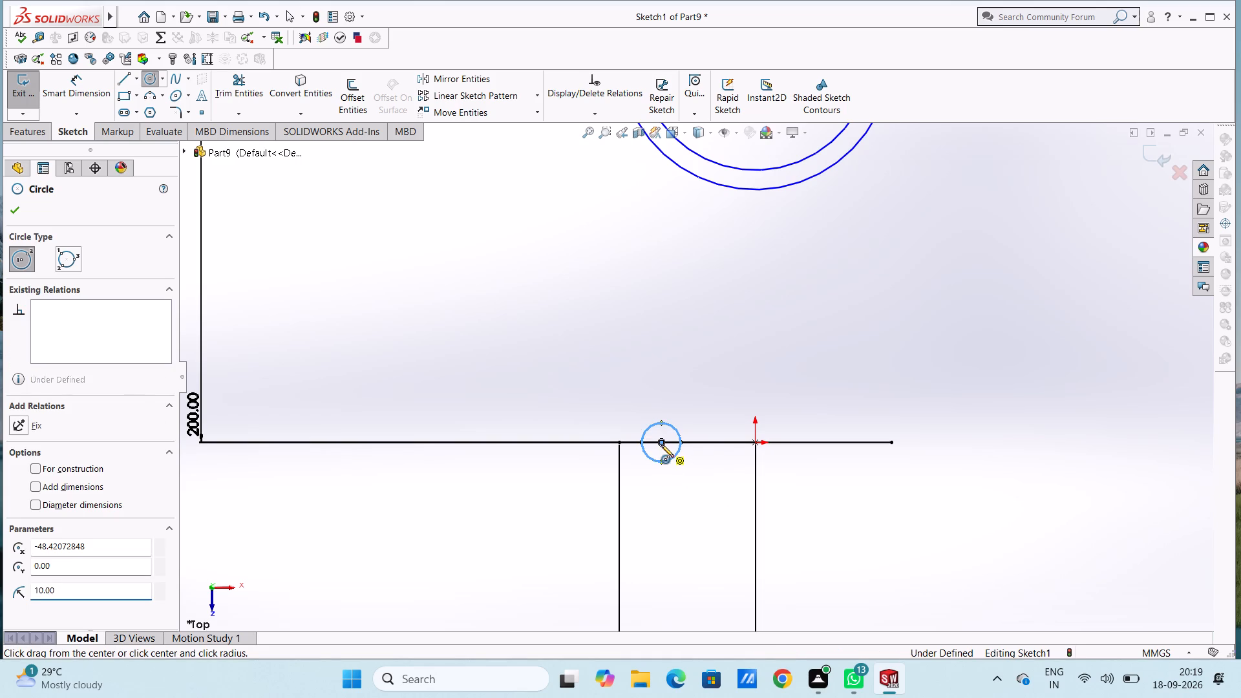
pyautogui.write('15')
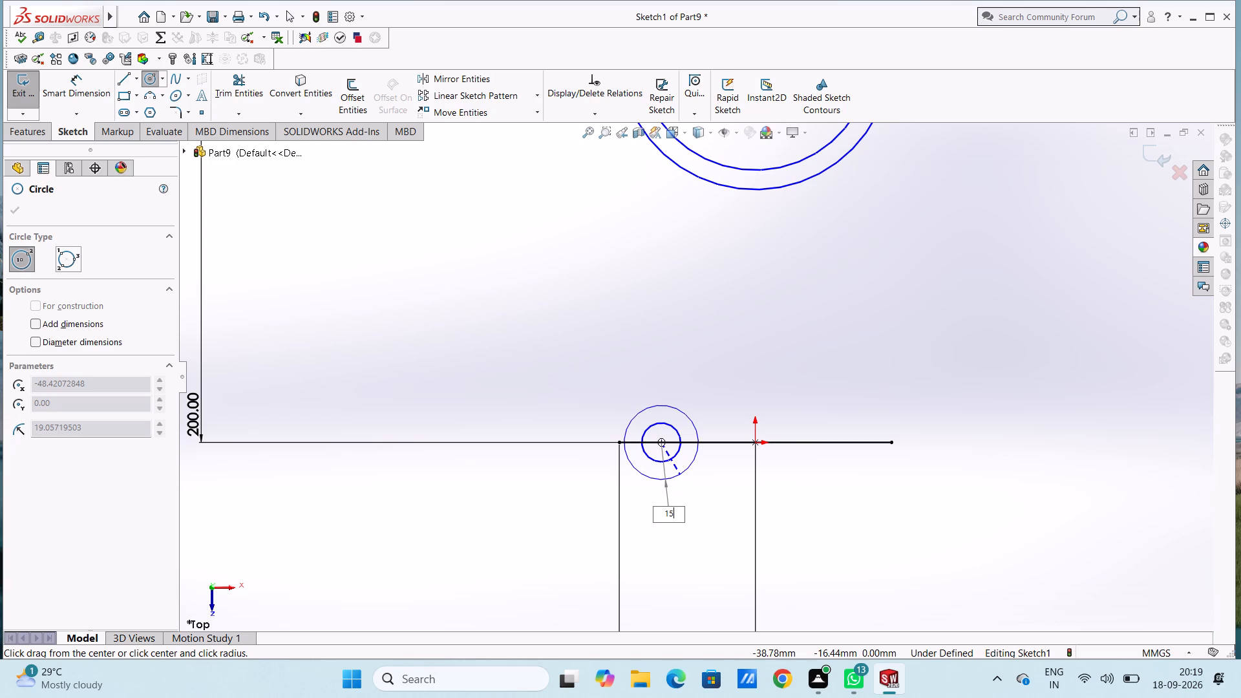
pyautogui.press('Return')
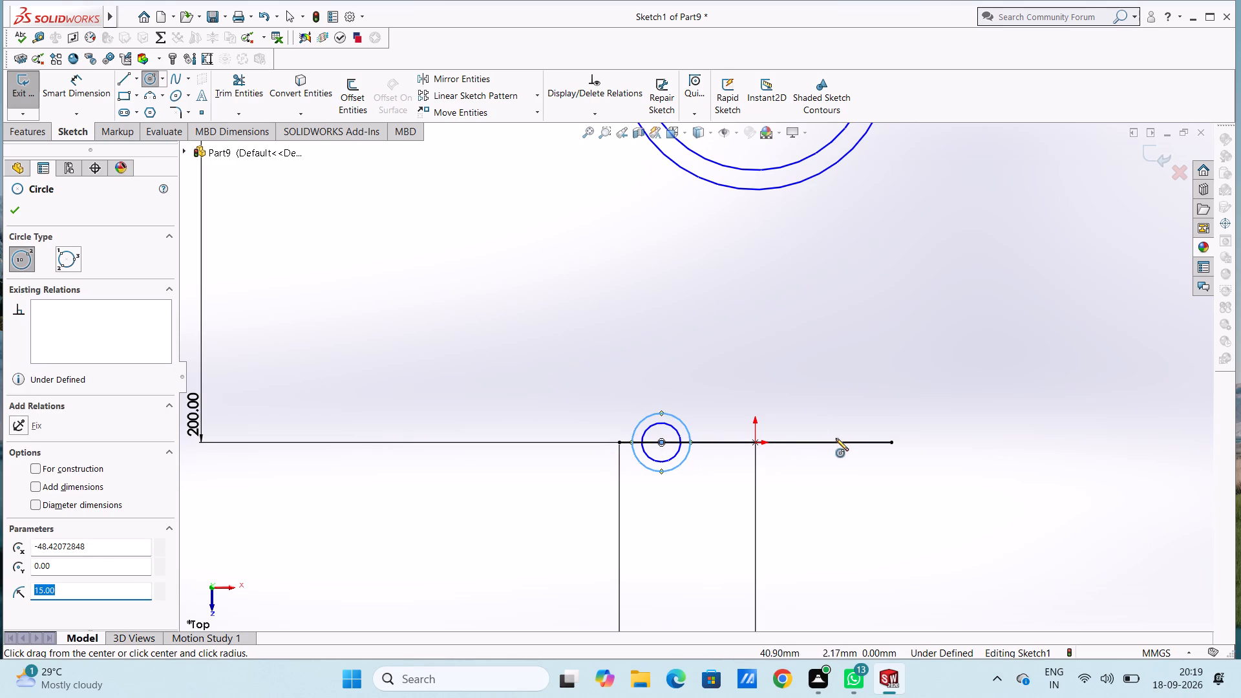
# Sketch two concentric circles of 12 mm and 15 mm radius on the line, centred about 46 mm right of the origin.
pyautogui.click(845, 442)
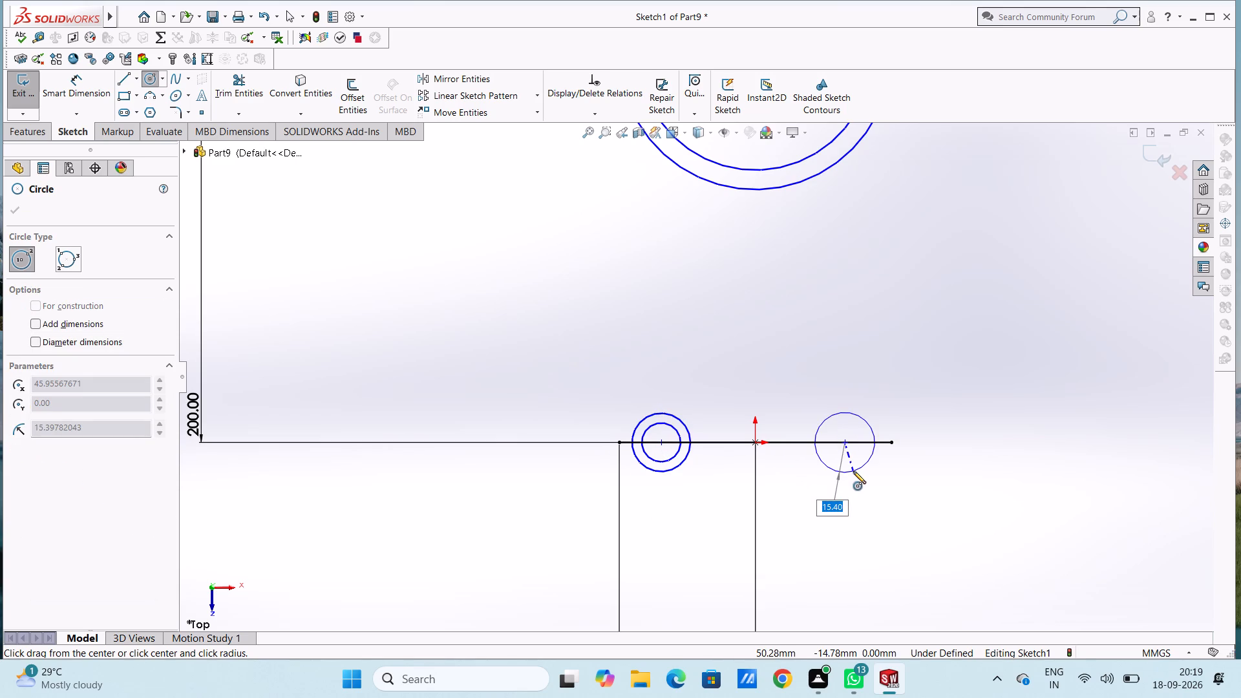
pyautogui.write('12')
pyautogui.press('Return')
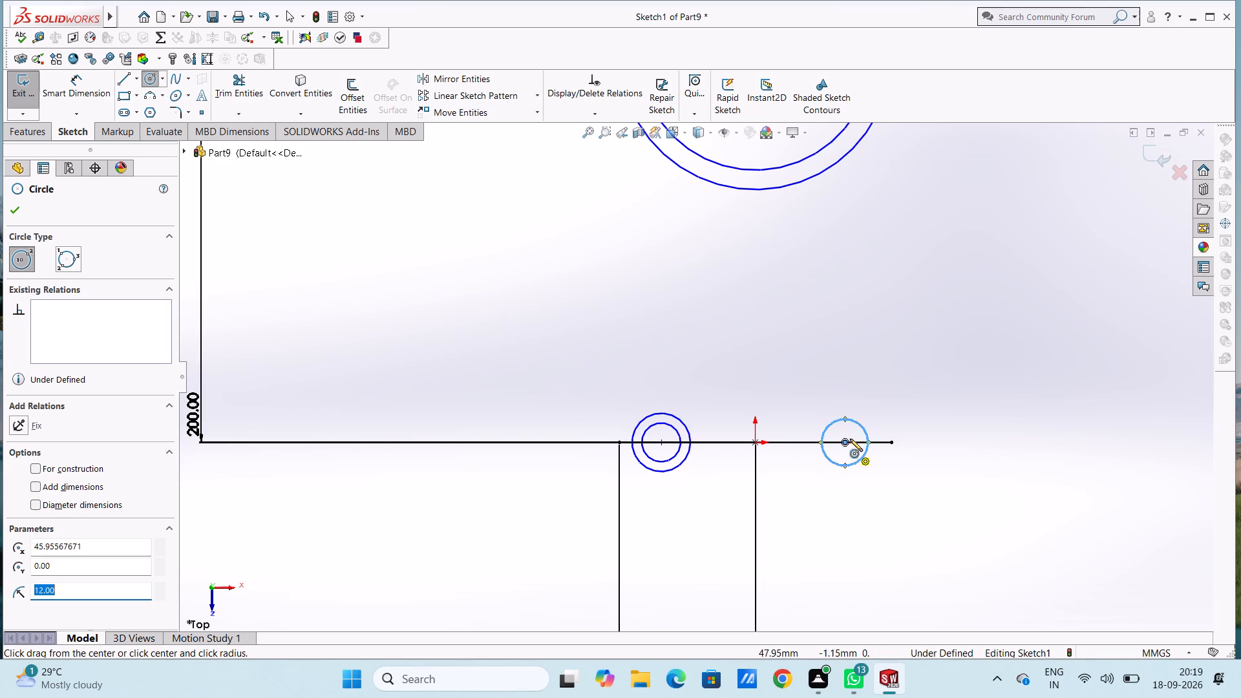
pyautogui.click(846, 441)
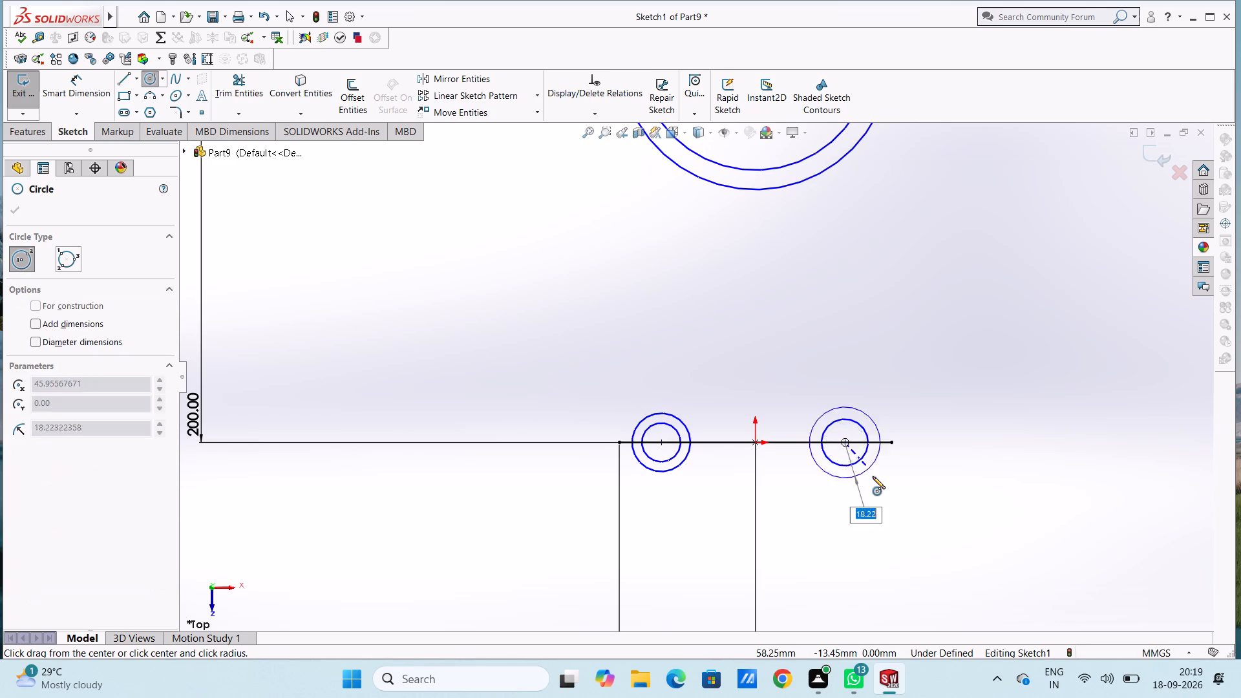
pyautogui.write('15')
pyautogui.press('Return')
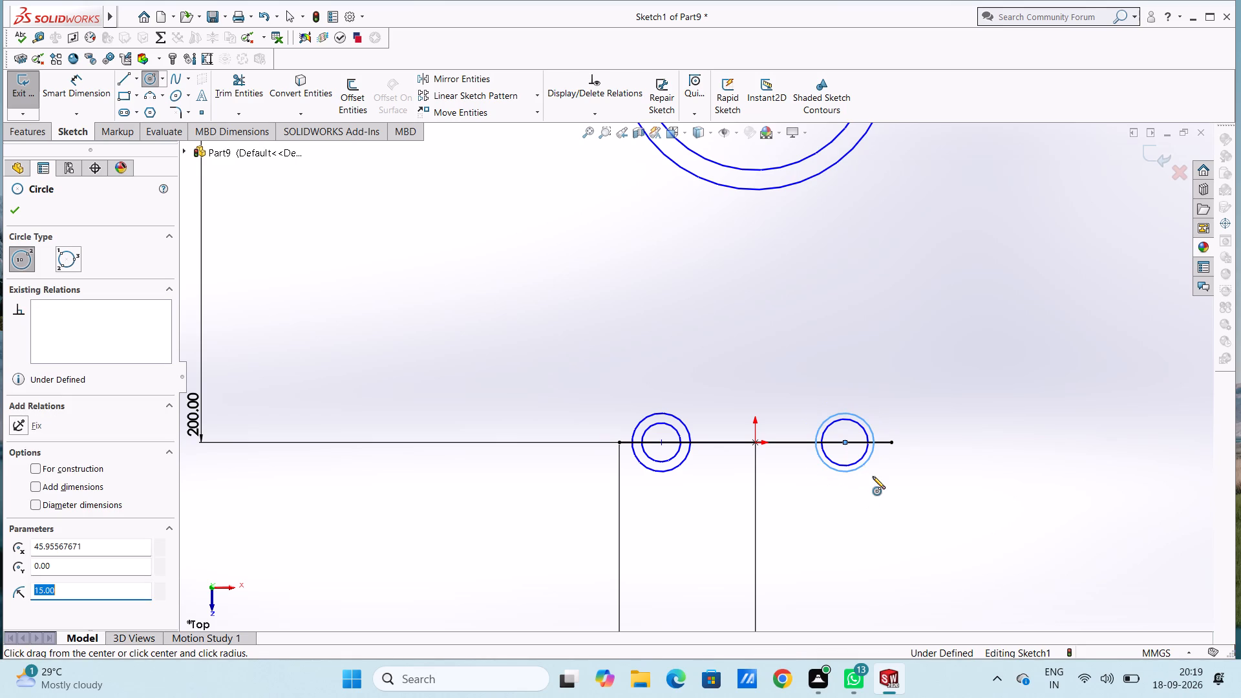
pyautogui.press('Escape')
pyautogui.press('Escape')
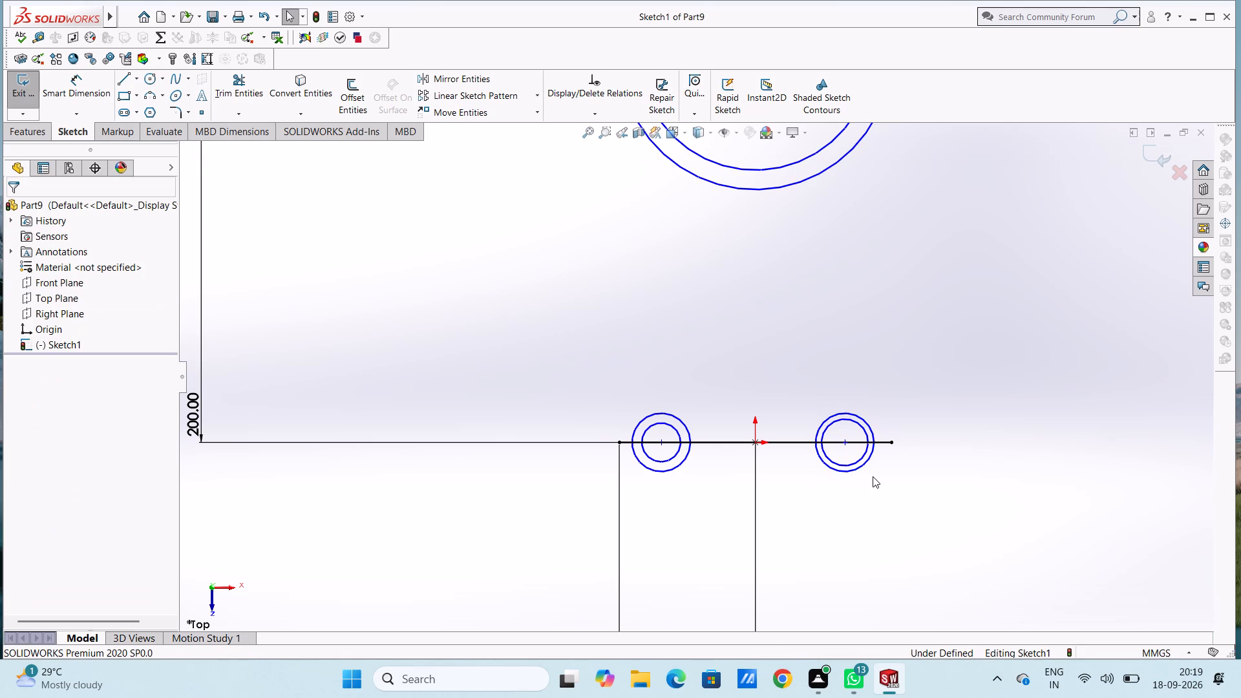
# Add diameter dimensions to the outer and inner circles left of the origin.
pyautogui.click(71, 90)
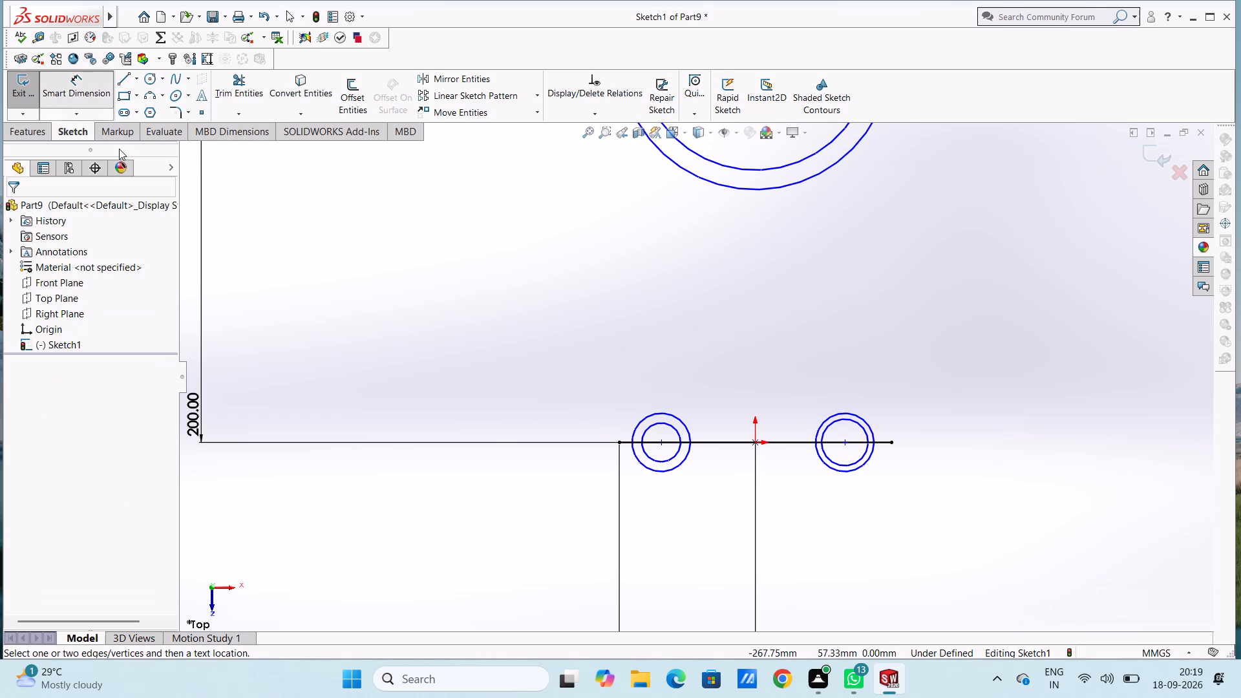
pyautogui.click(654, 470)
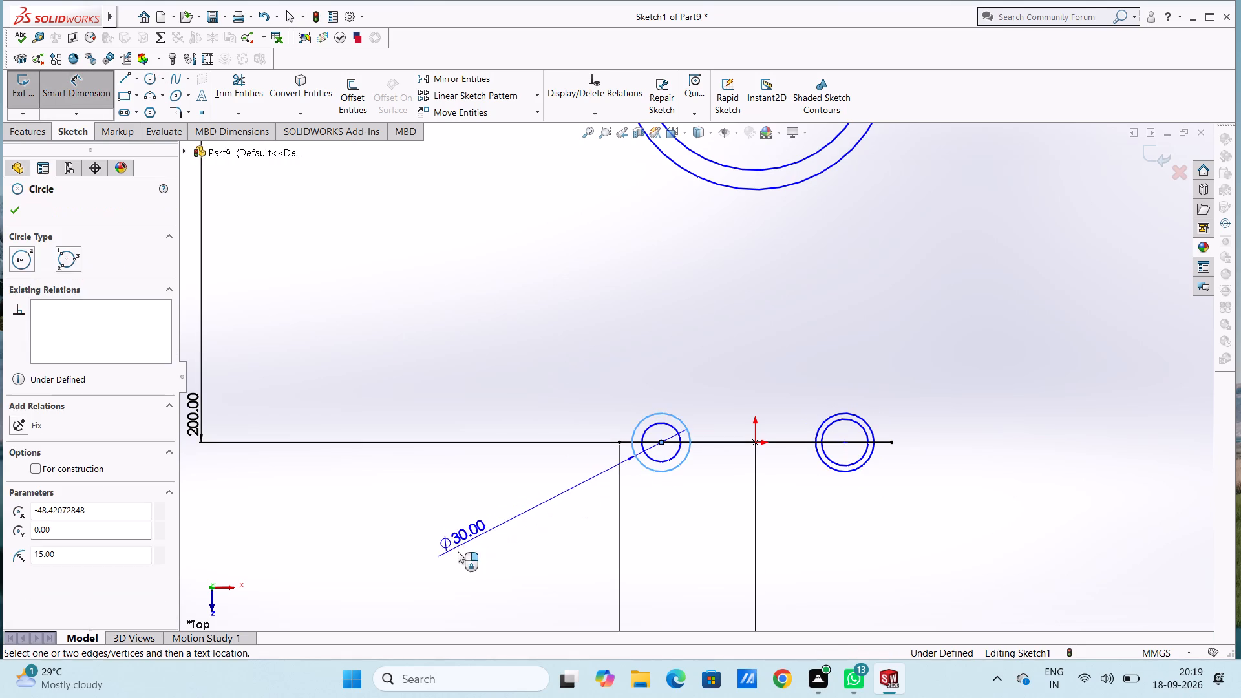
pyautogui.click(449, 566)
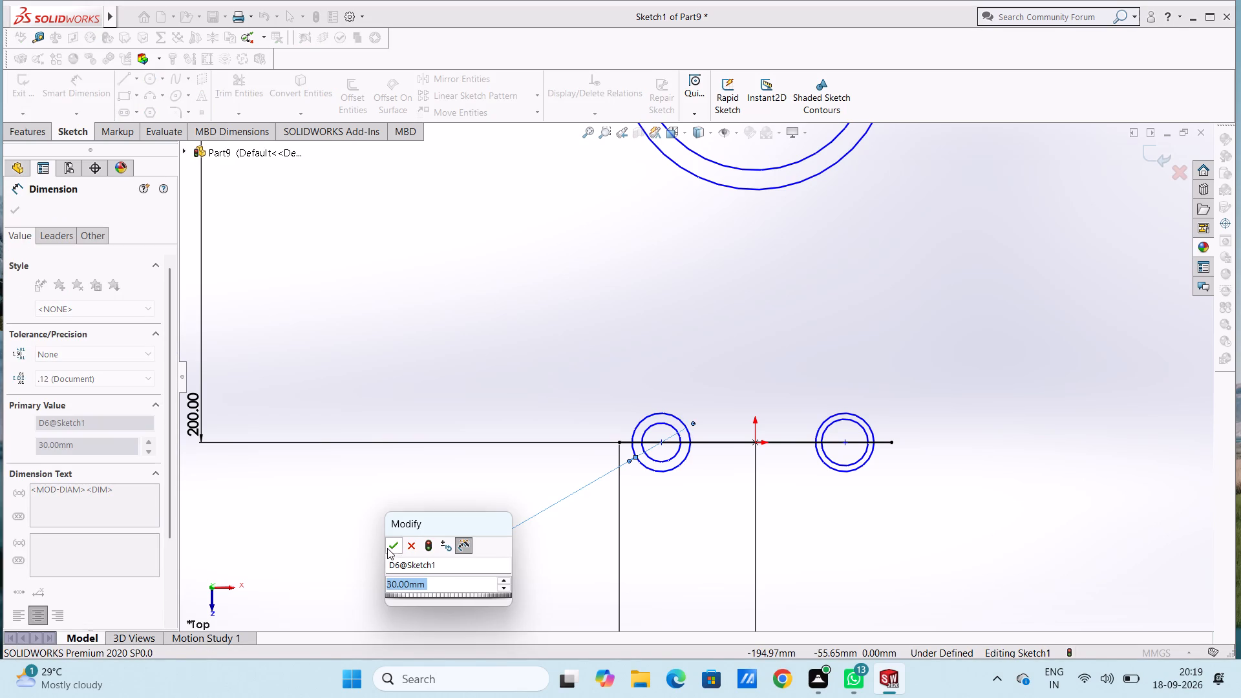
pyautogui.click(387, 547)
pyautogui.click(366, 507)
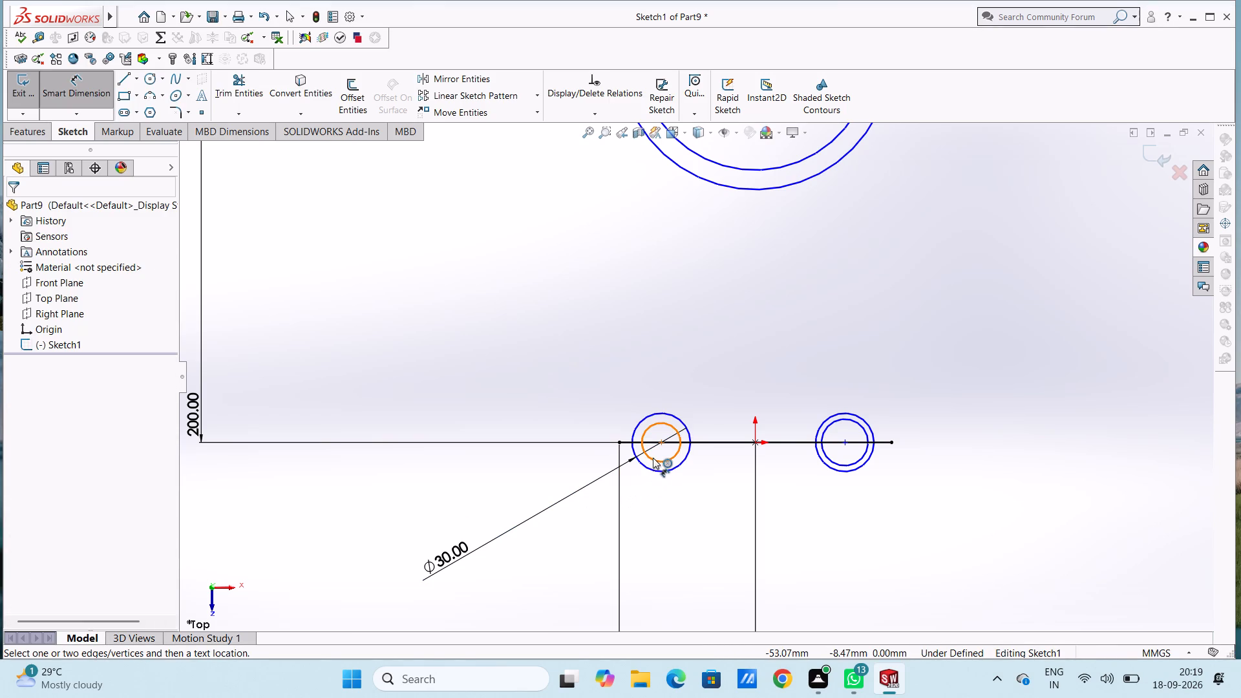
pyautogui.click(653, 458)
pyautogui.click(513, 577)
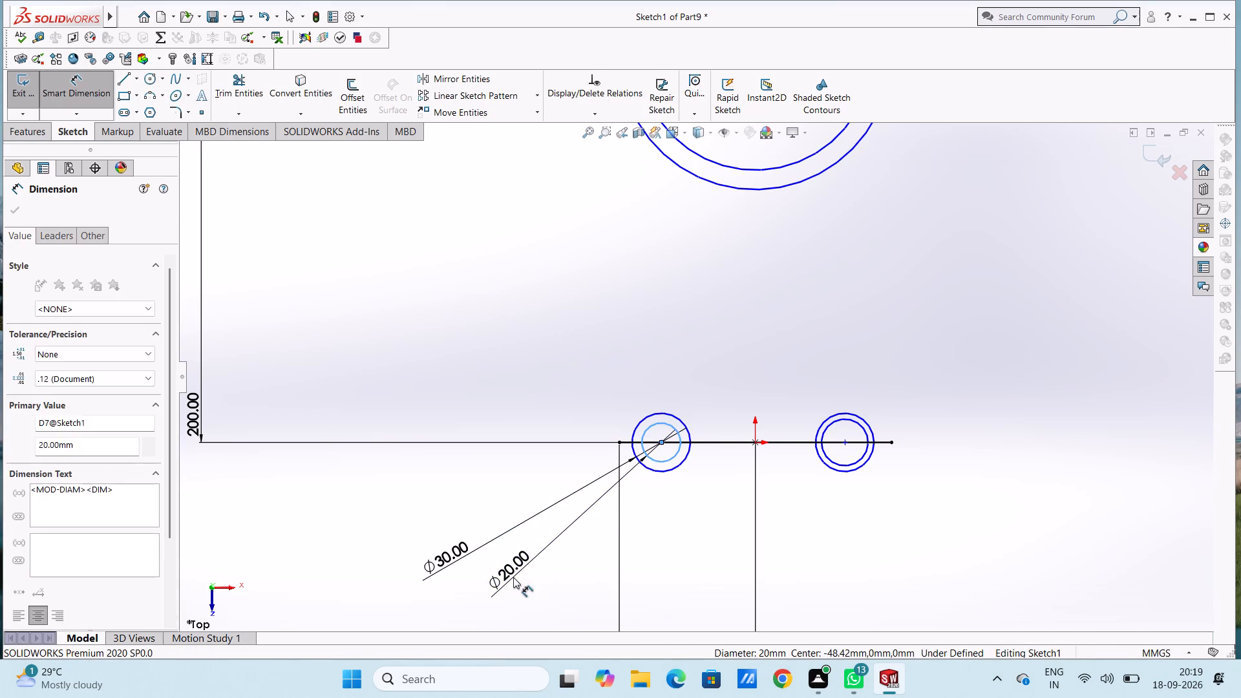
pyautogui.click(463, 558)
pyautogui.click(465, 505)
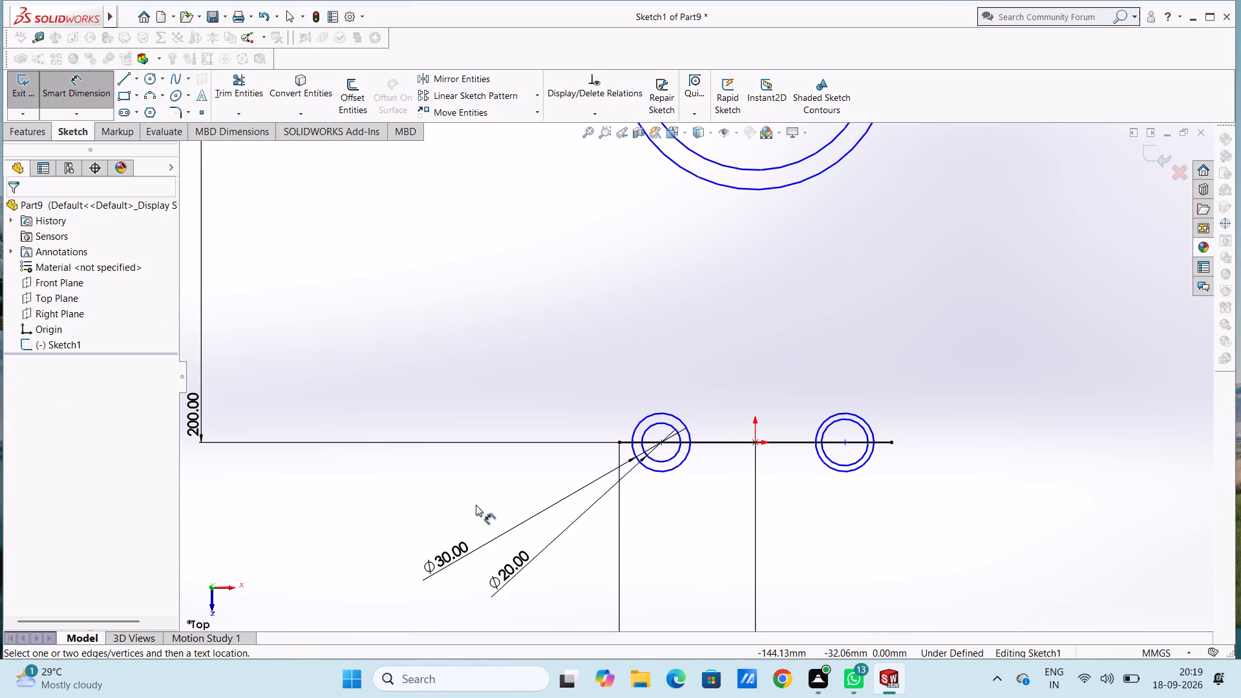
# Dimension both circles right of the origin, setting the inner circle's diameter to 20 mm and keeping the outer circle's drawn size.
pyautogui.click(840, 419)
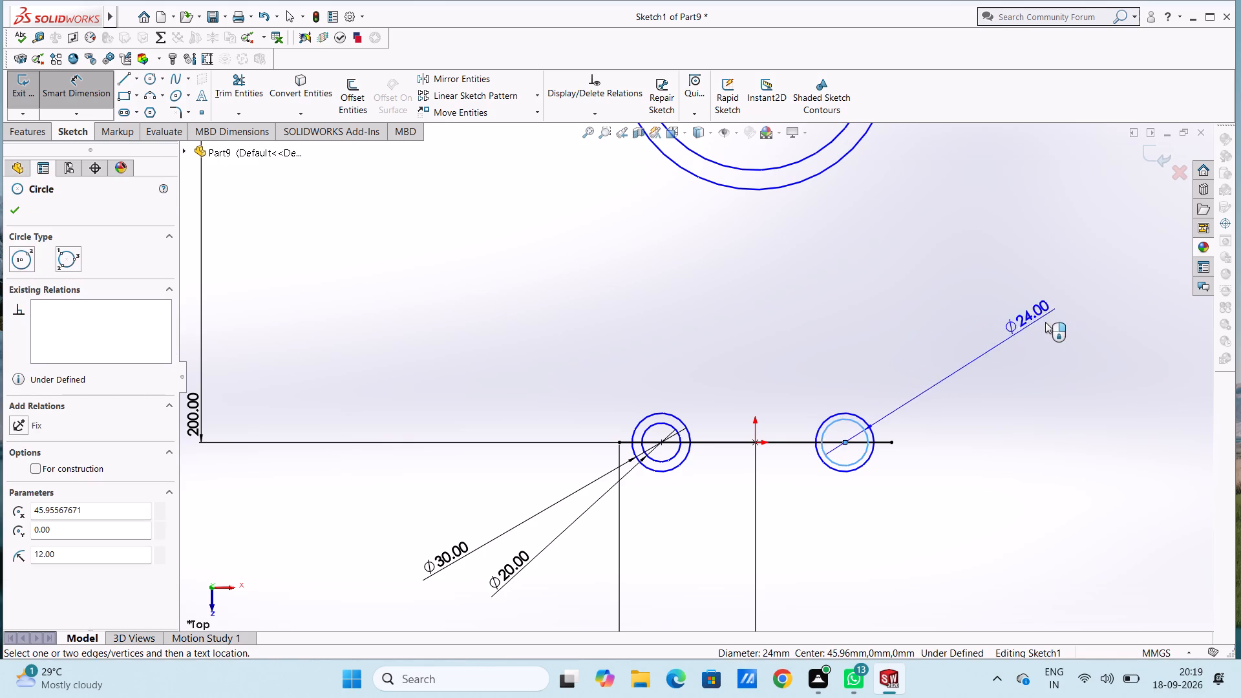
pyautogui.click(1063, 323)
pyautogui.write('20')
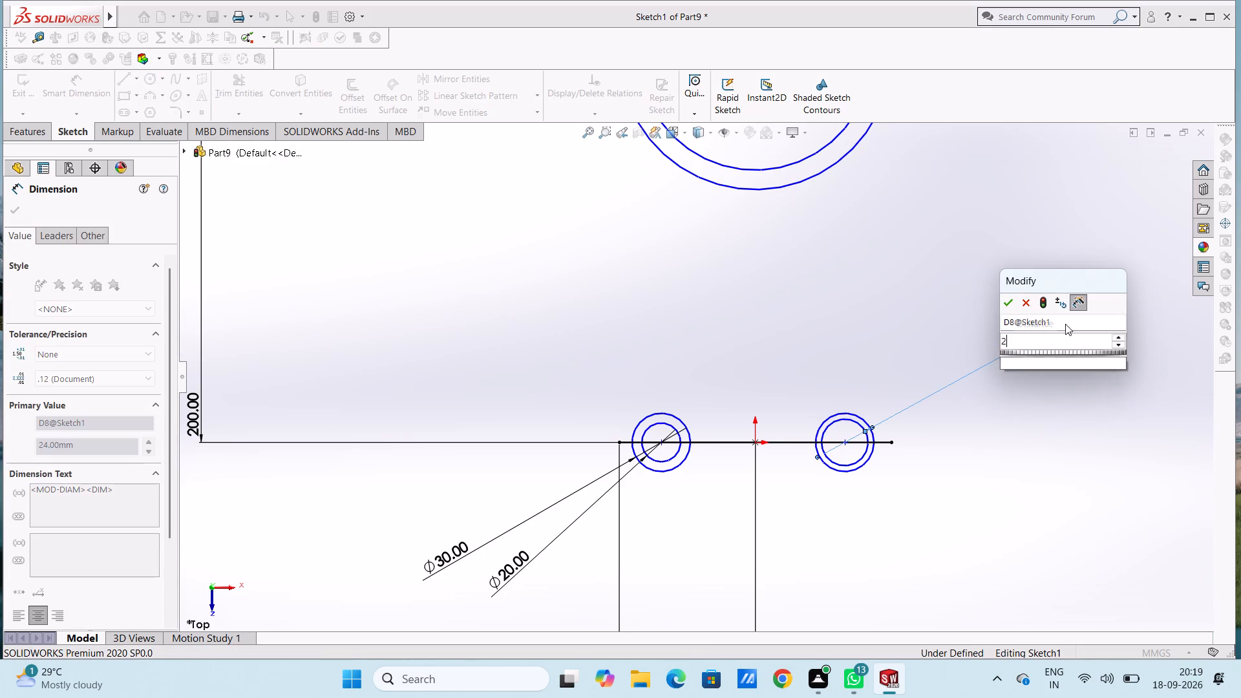
pyautogui.press('Return')
pyautogui.click(1079, 351)
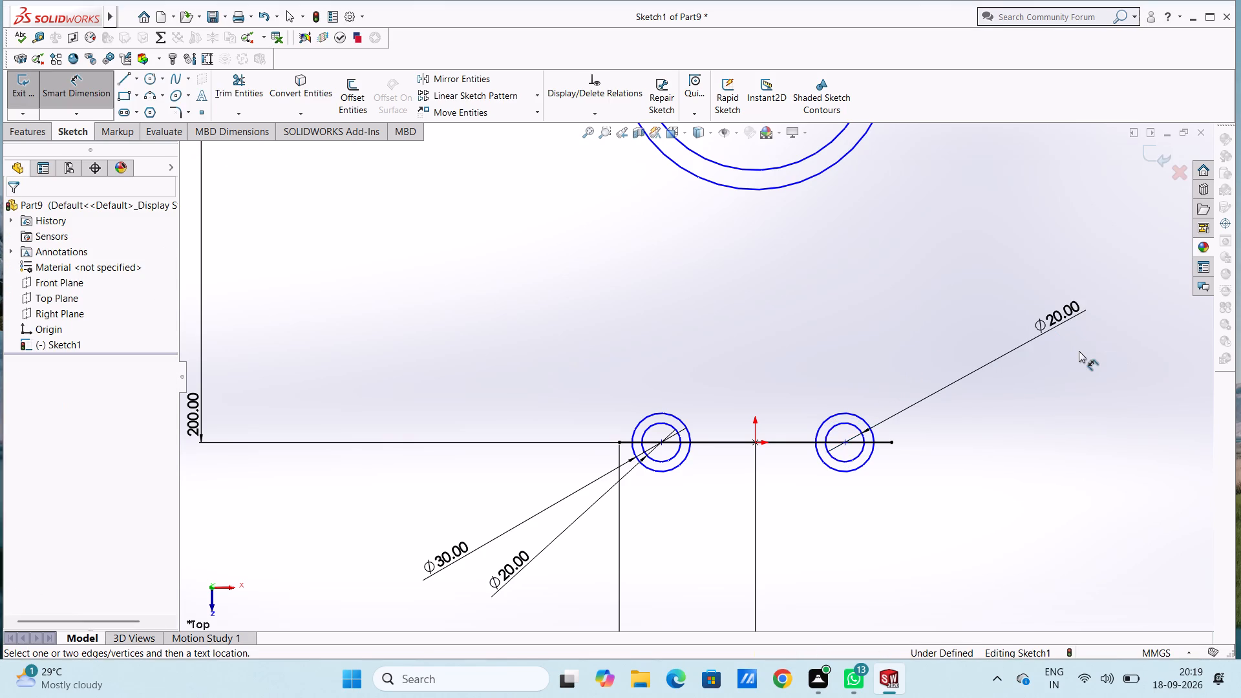
pyautogui.click(840, 415)
pyautogui.click(1074, 225)
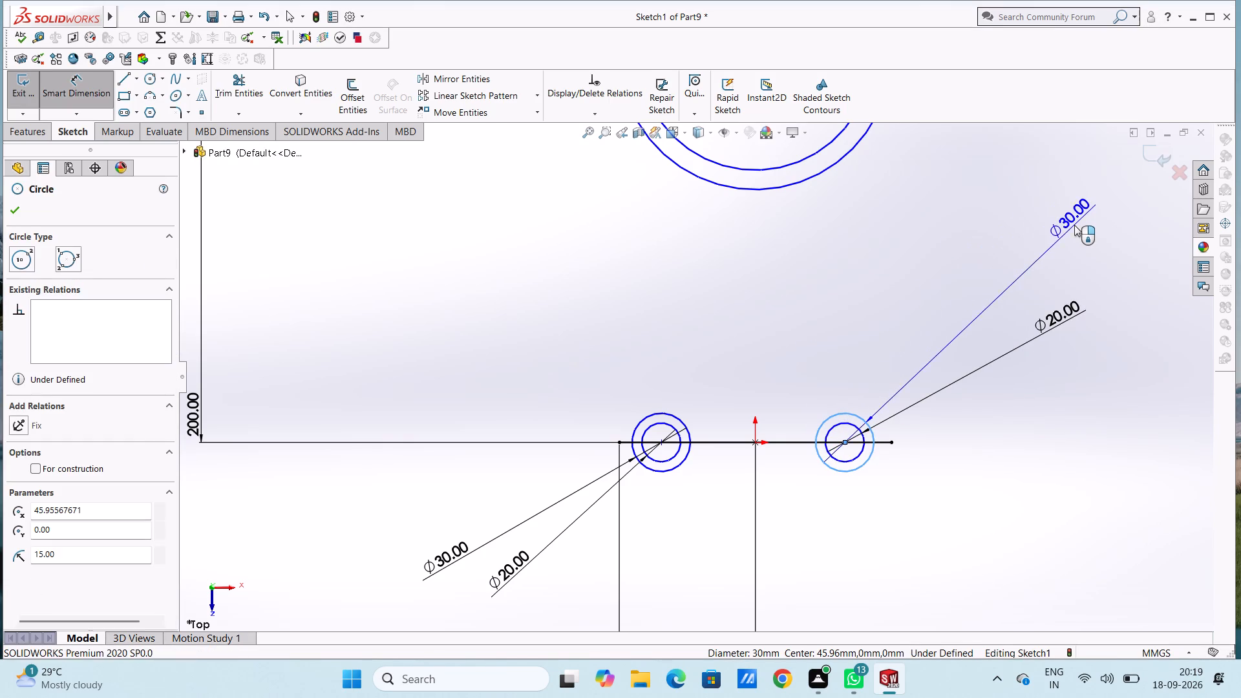
pyautogui.click(1024, 207)
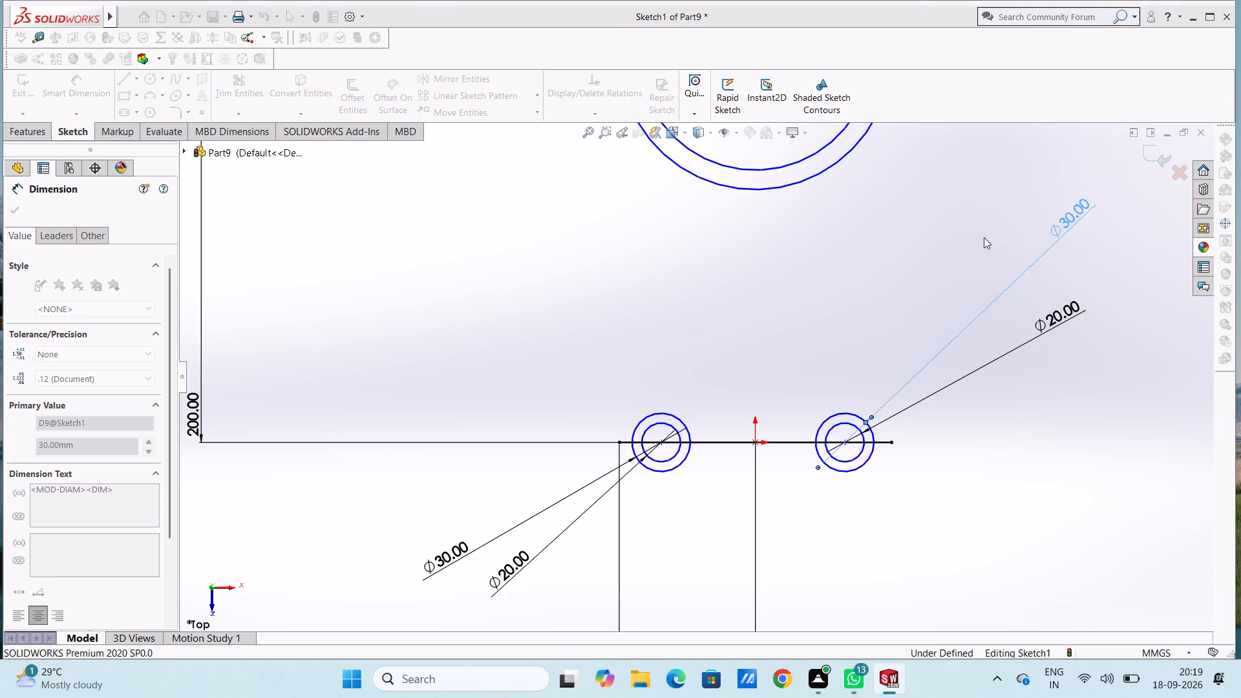
# Dimension the centre of the circles right of the origin 15 mm from the baseline's right endpoint.
pyautogui.click(984, 237)
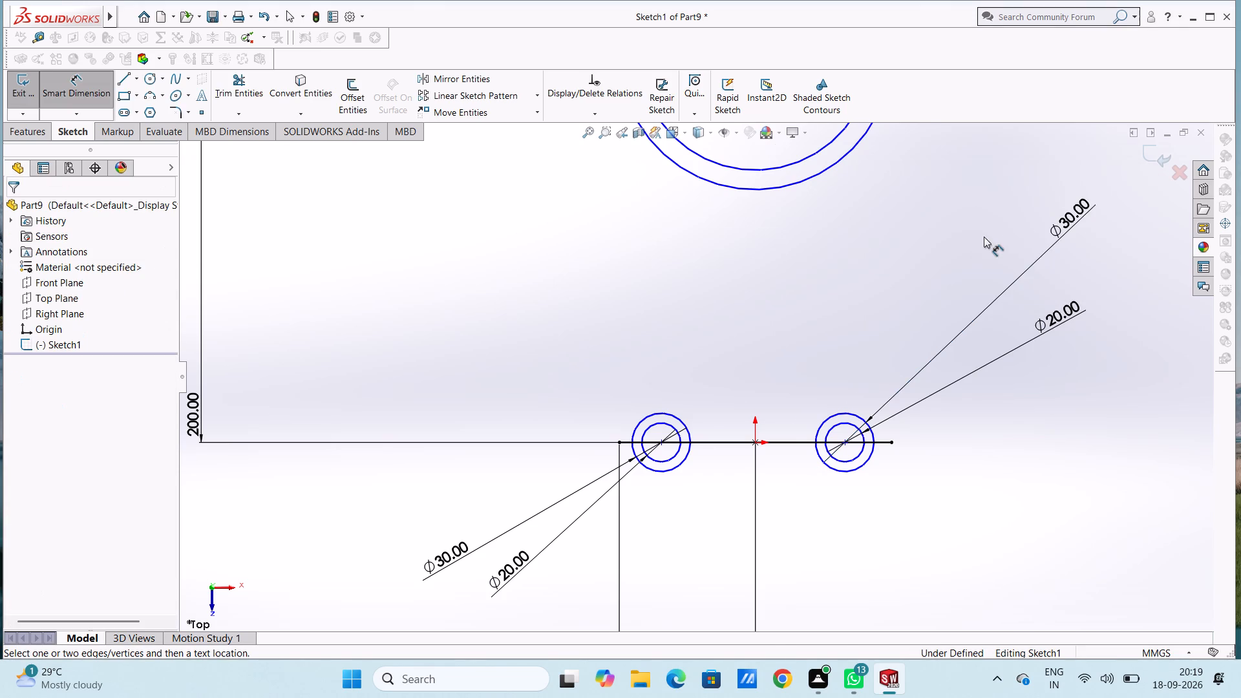
pyautogui.scroll(3, 984, 237)
pyautogui.scroll(-4, 784, 428)
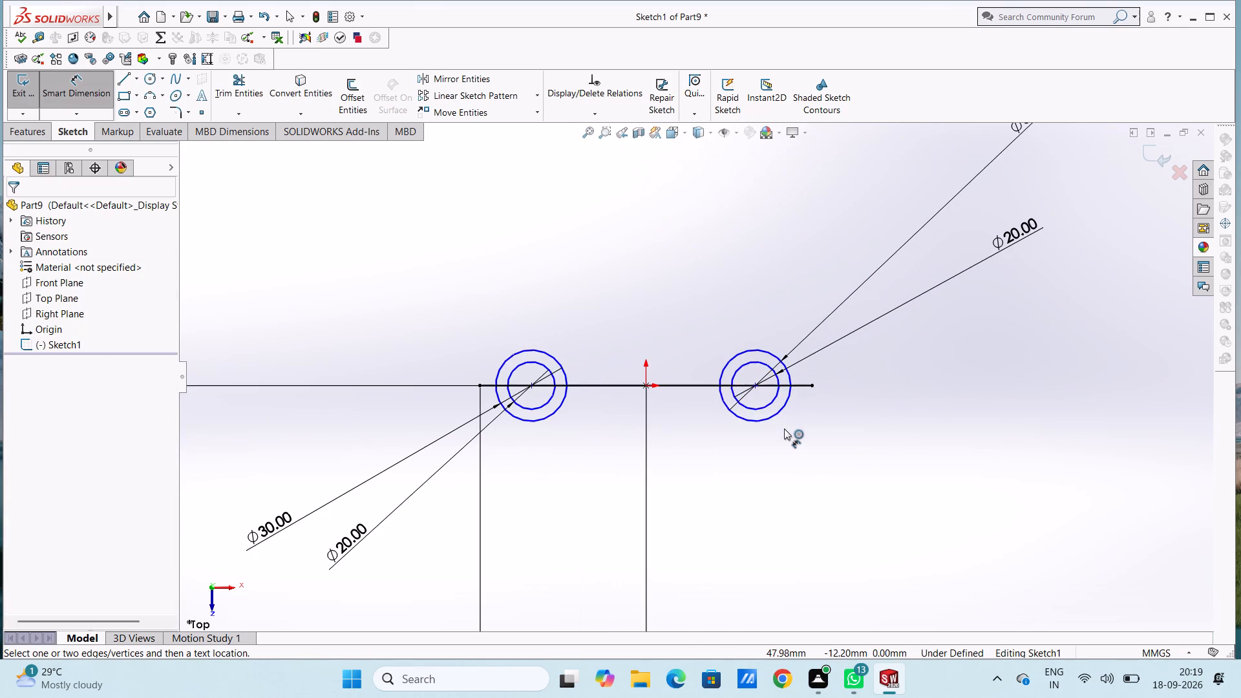
pyautogui.click(756, 387)
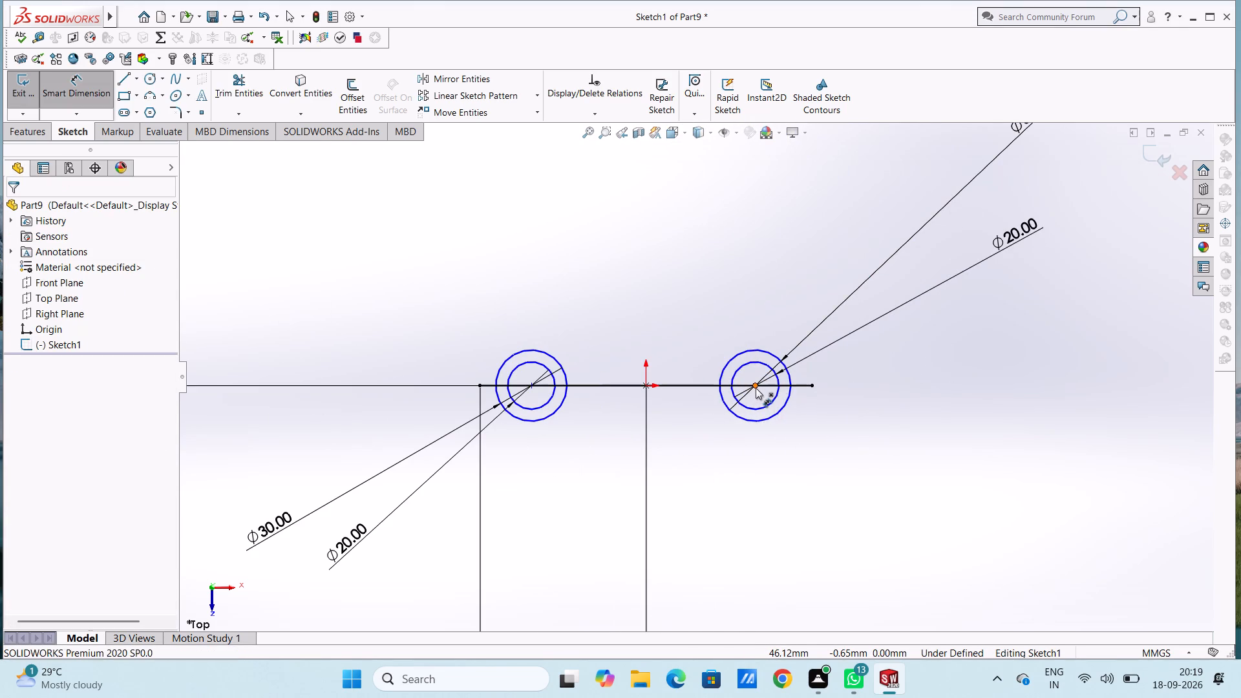
pyautogui.click(810, 384)
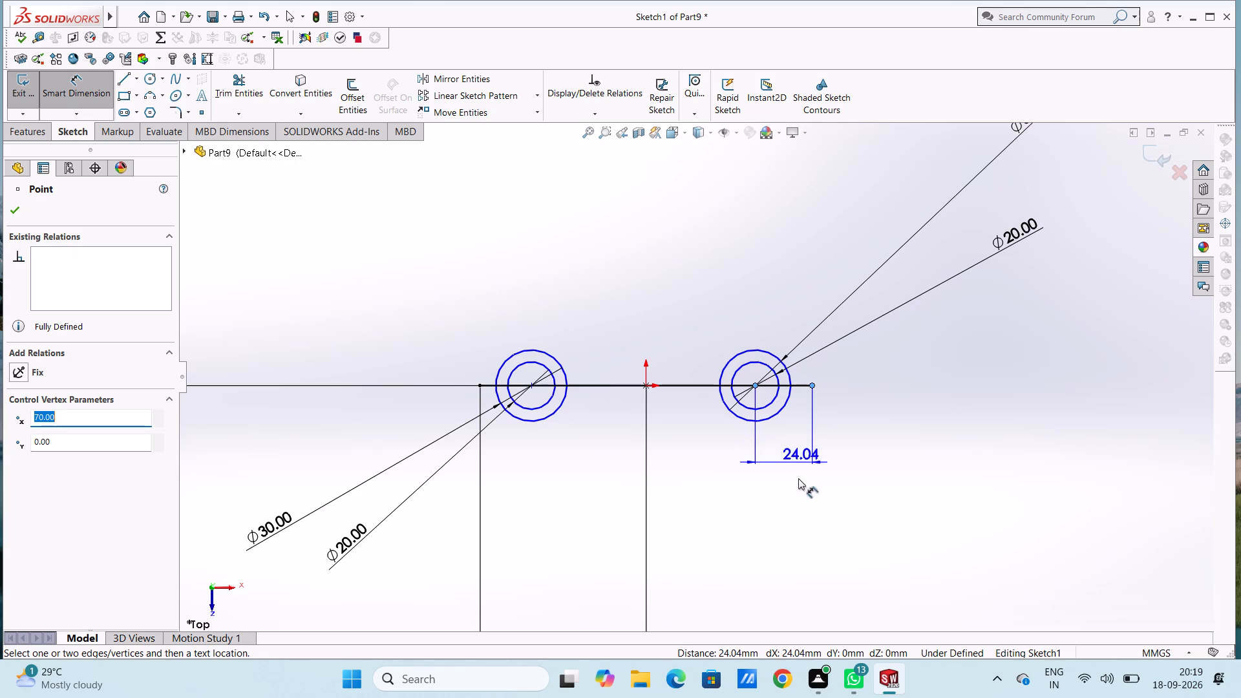
pyautogui.click(792, 543)
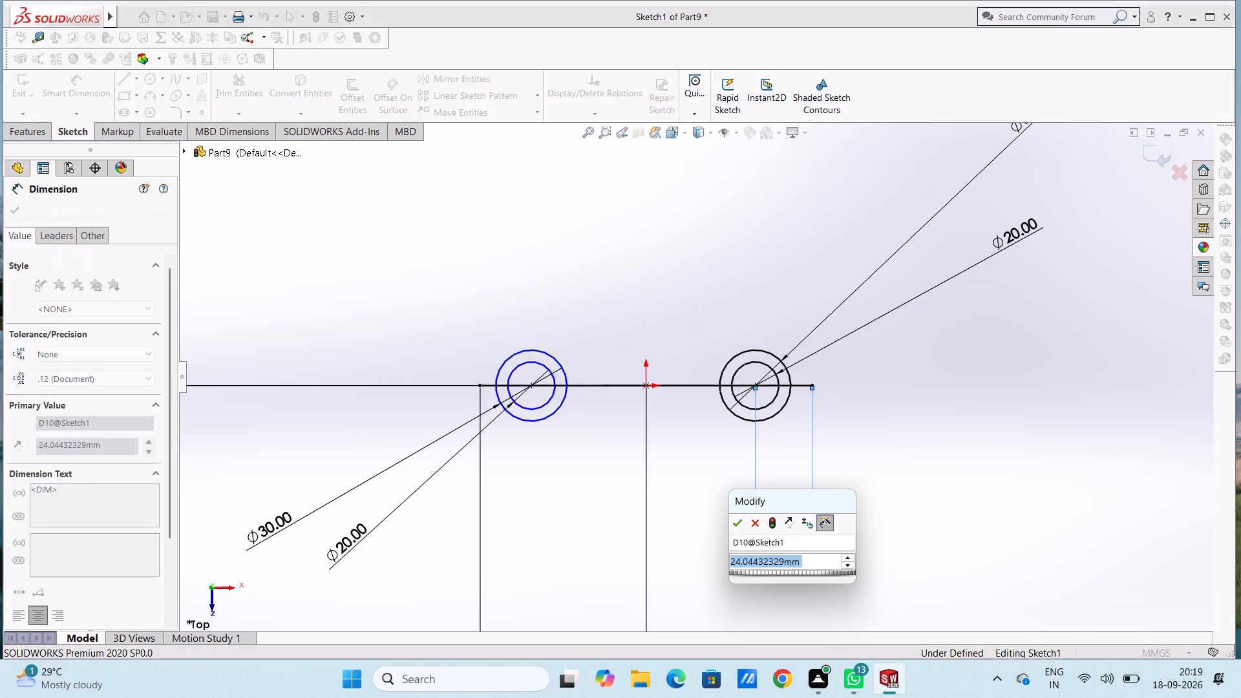
pyautogui.write('15')
pyautogui.press('Return')
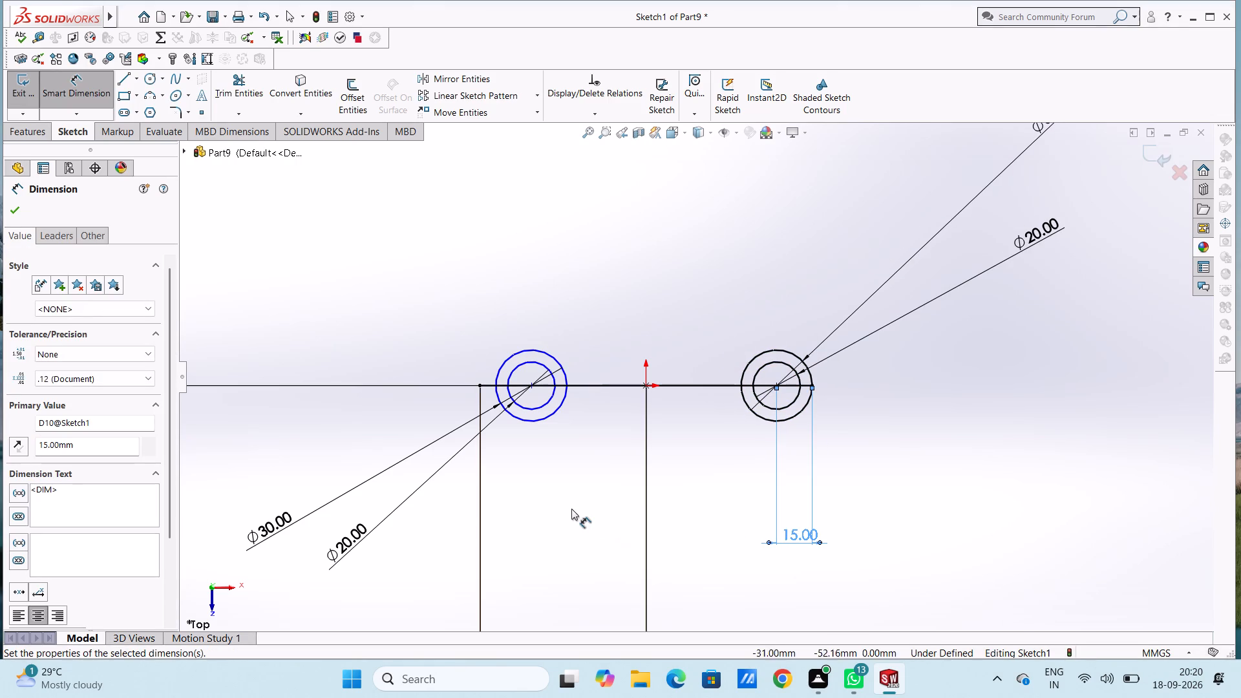
pyautogui.click(566, 505)
# Dimension the centre of the circles left of the origin 15 mm from the baseline's left endpoint.
pyautogui.scroll(-4, 507, 371)
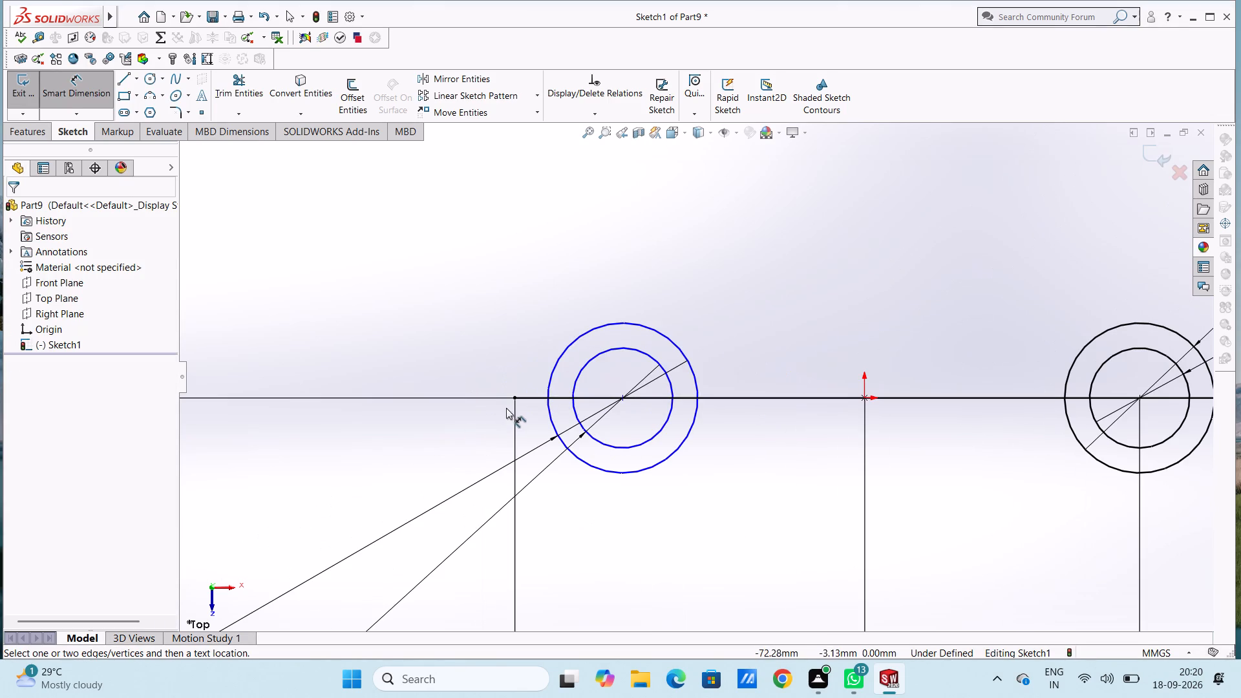
pyautogui.click(515, 399)
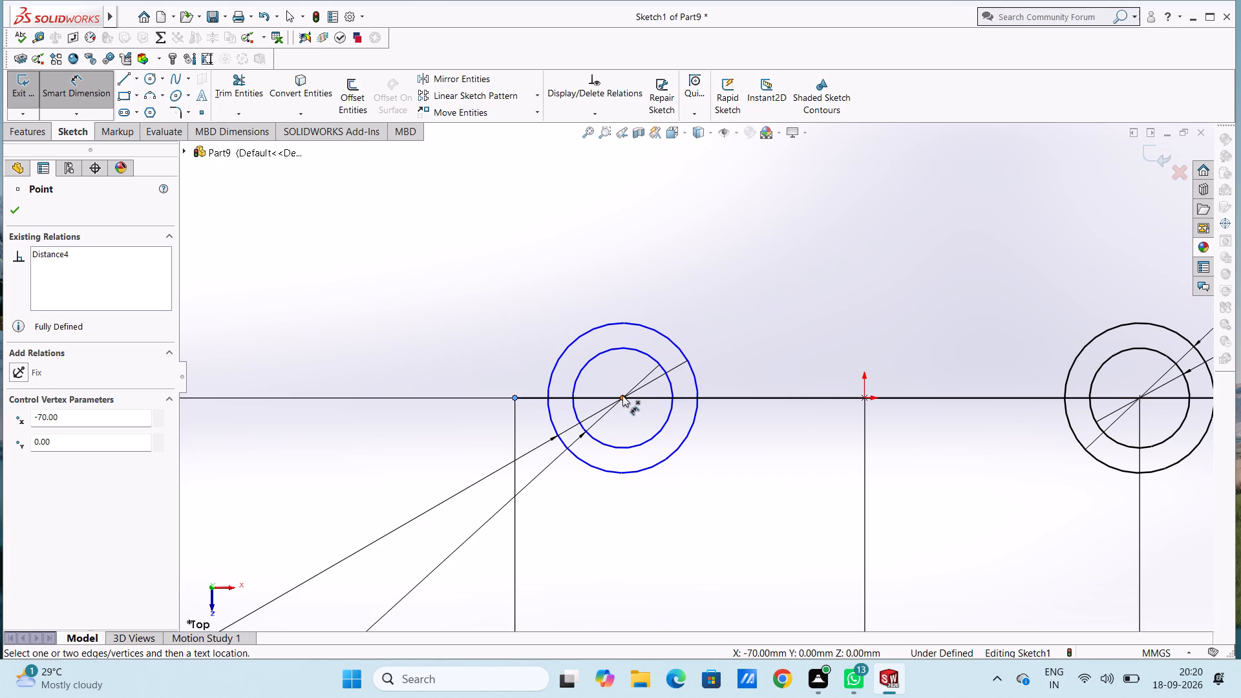
pyautogui.click(622, 396)
pyautogui.scroll(4, 593, 542)
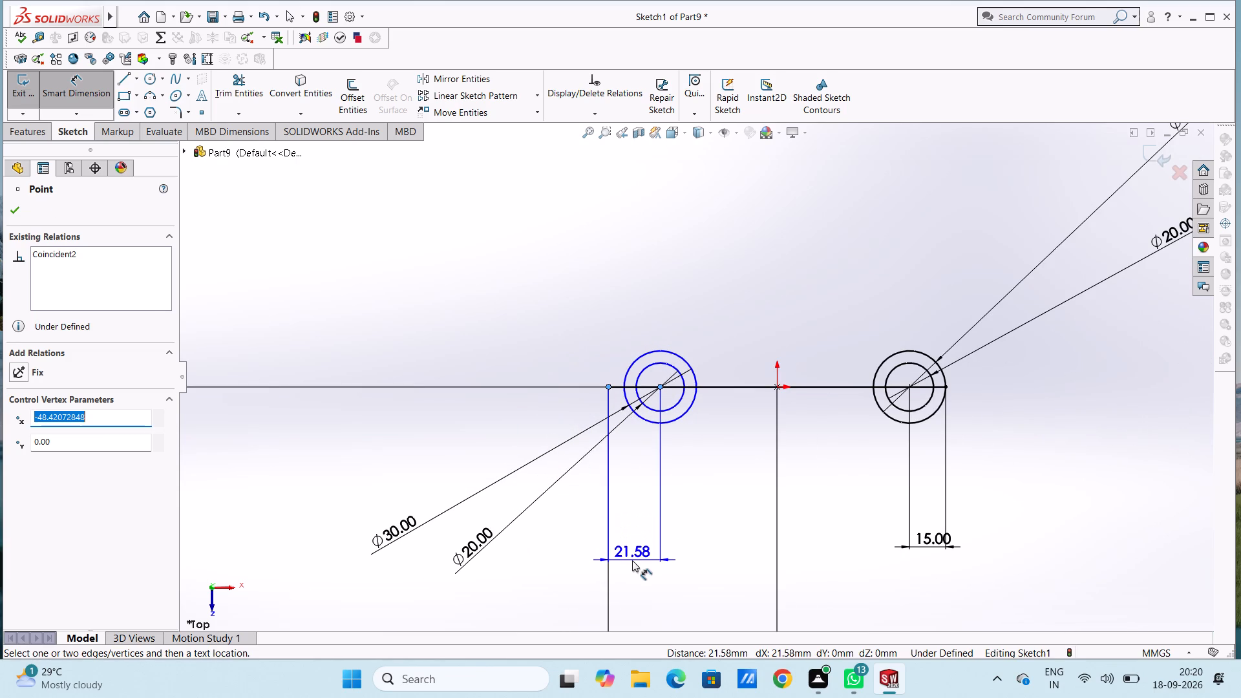
pyautogui.click(632, 560)
pyautogui.write('15')
pyautogui.press('Return')
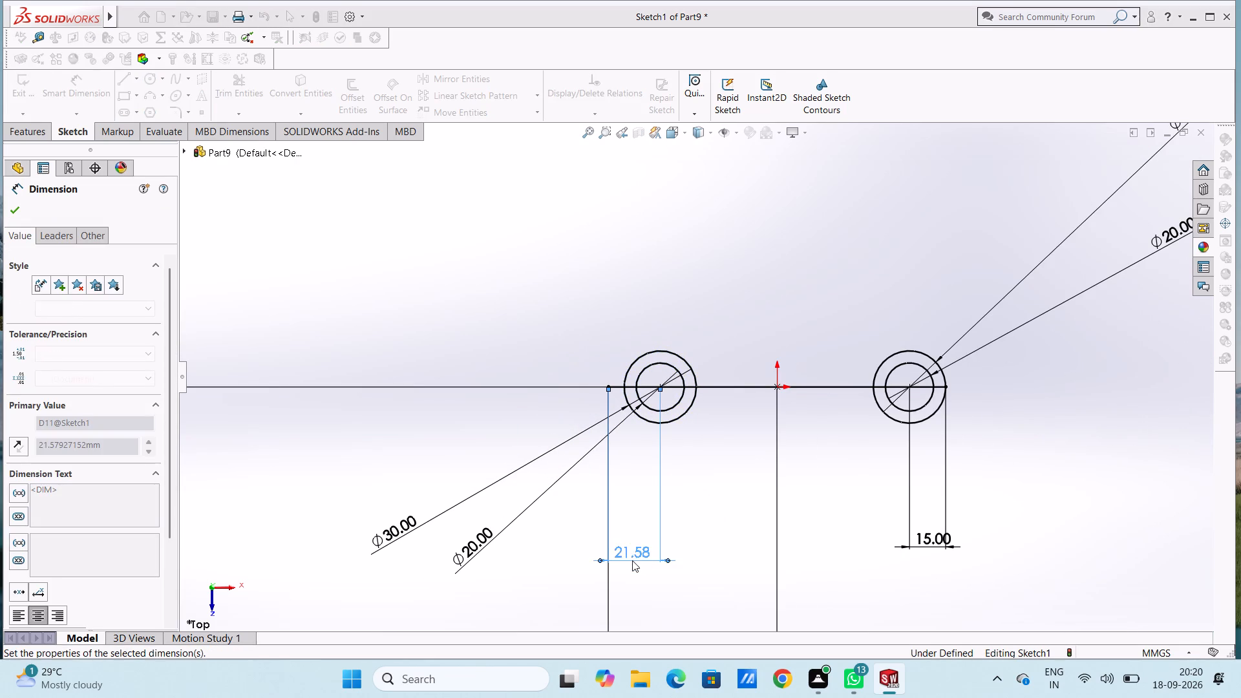
pyautogui.click(648, 491)
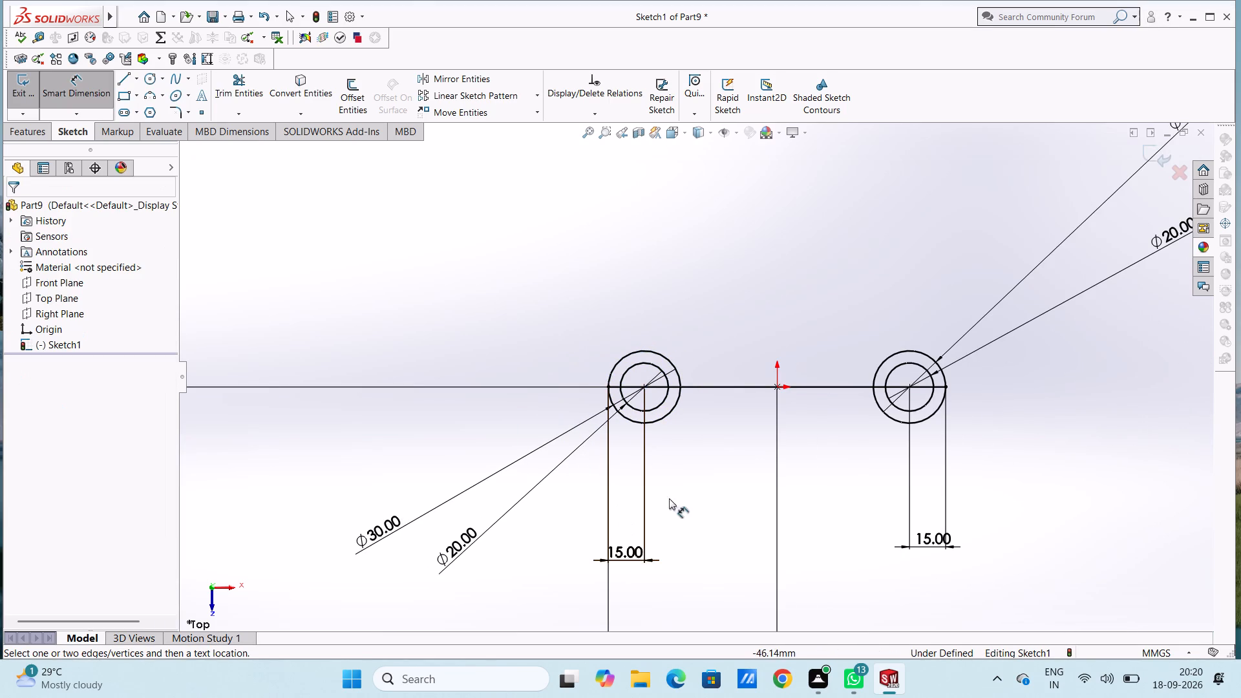
pyautogui.scroll(3, 698, 481)
pyautogui.scroll(4, 754, 246)
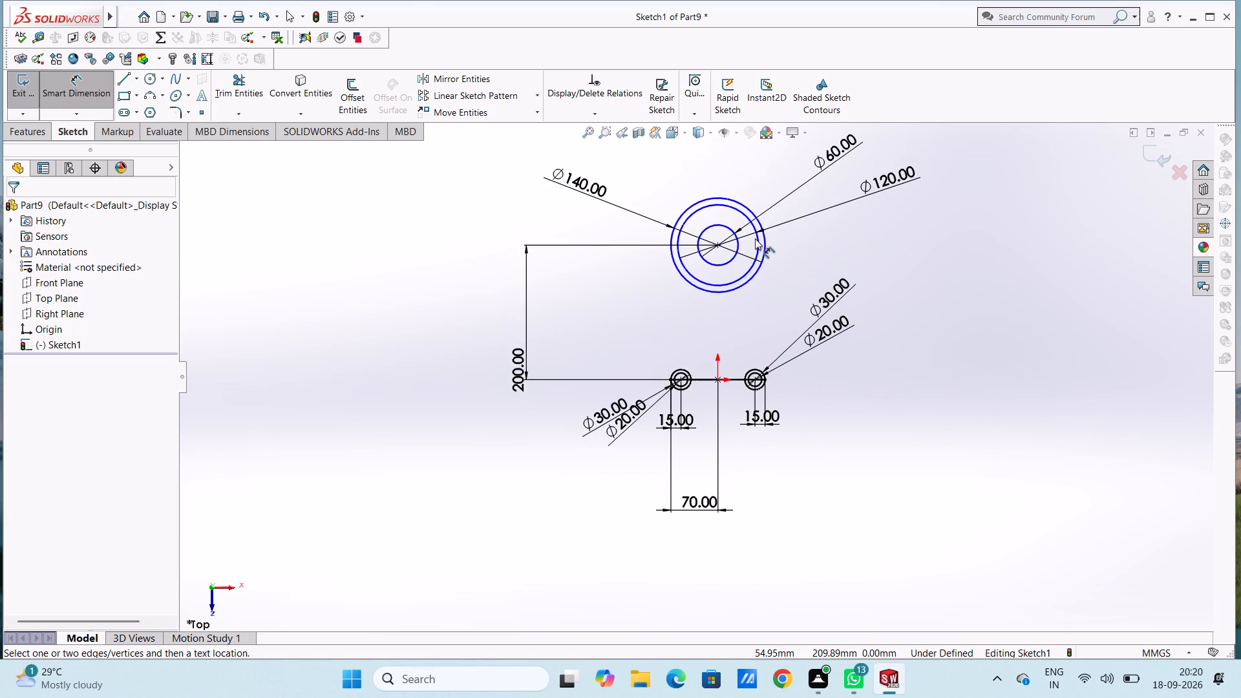
pyautogui.press('Escape')
pyautogui.press('Escape')
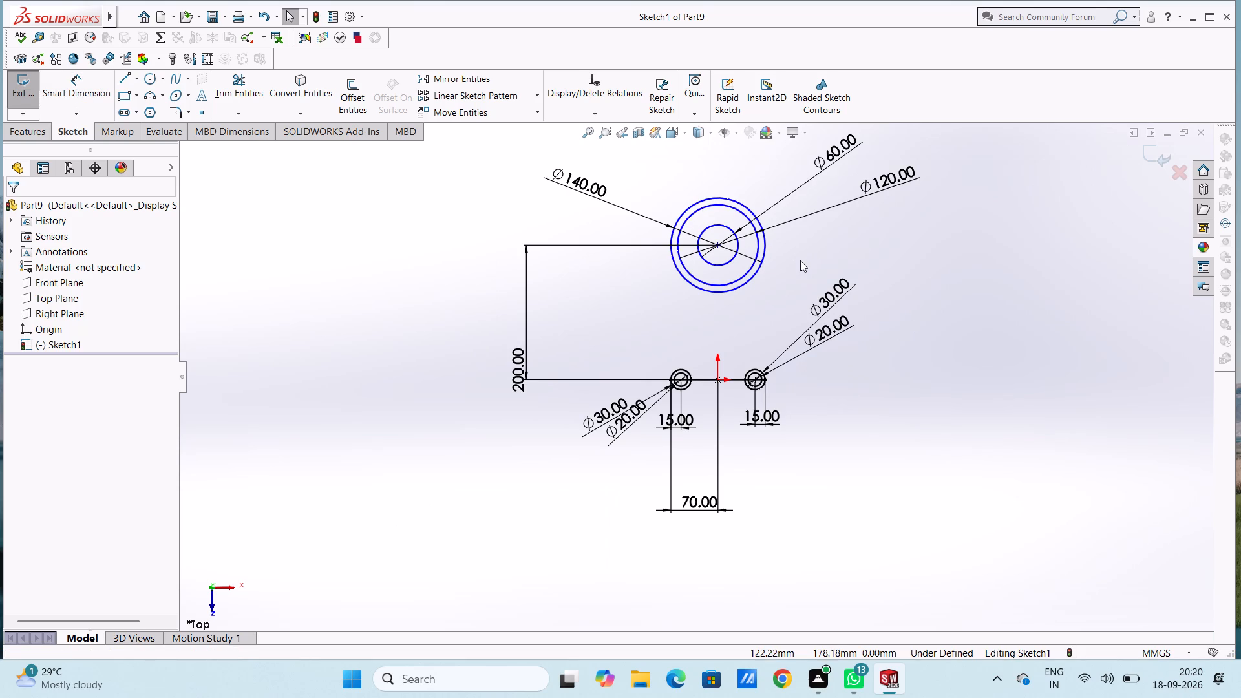
# Draw a 200 mm vertical line from the 140 mm circle's left quadrant point down to the baseline's left endpoint.
pyautogui.scroll(-6, 800, 260)
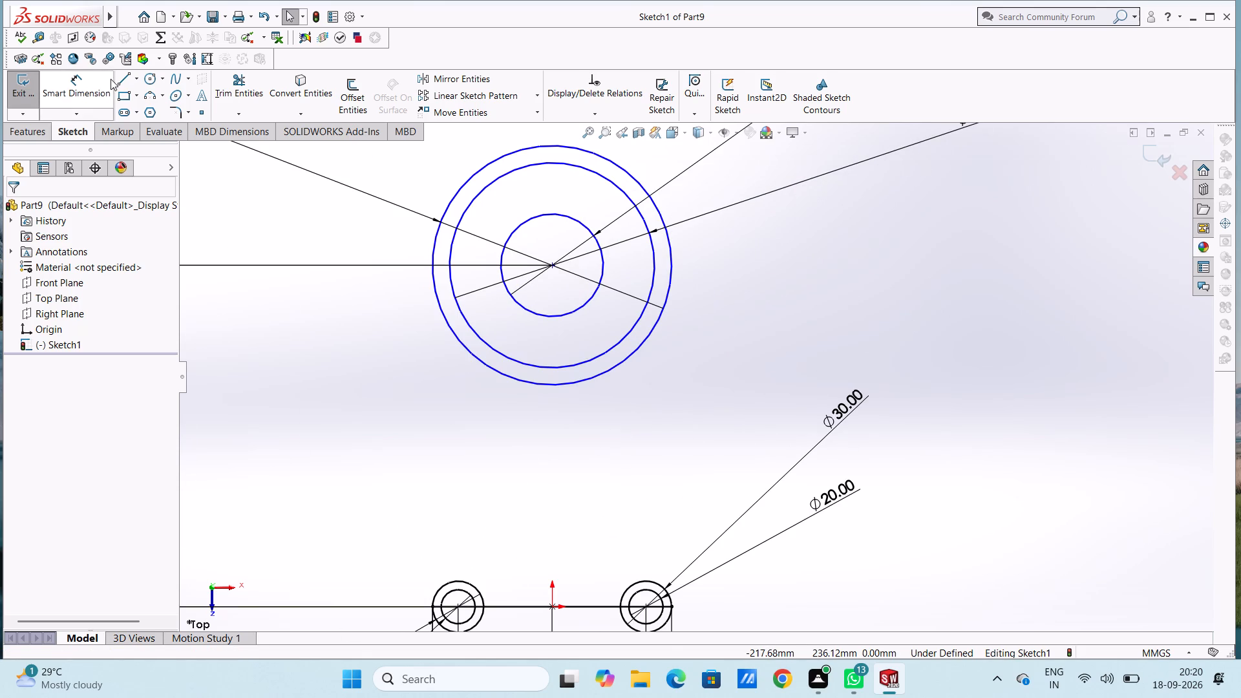
pyautogui.click(120, 77)
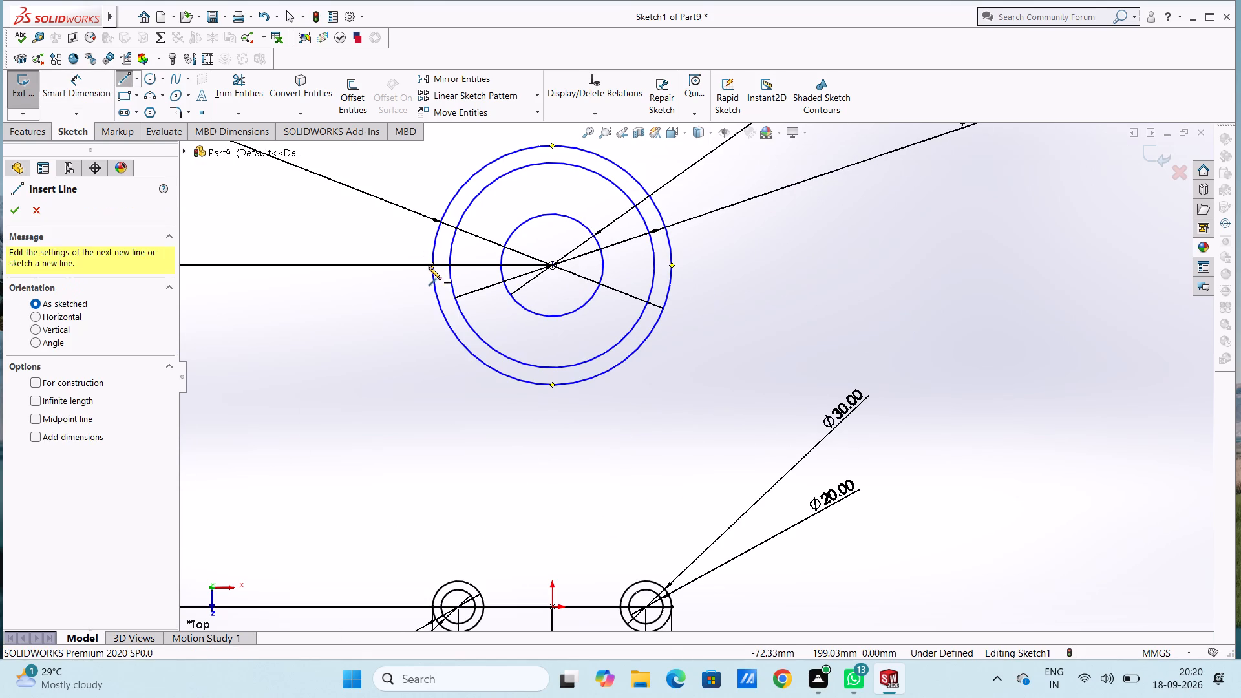
pyautogui.click(432, 264)
pyautogui.scroll(2, 431, 357)
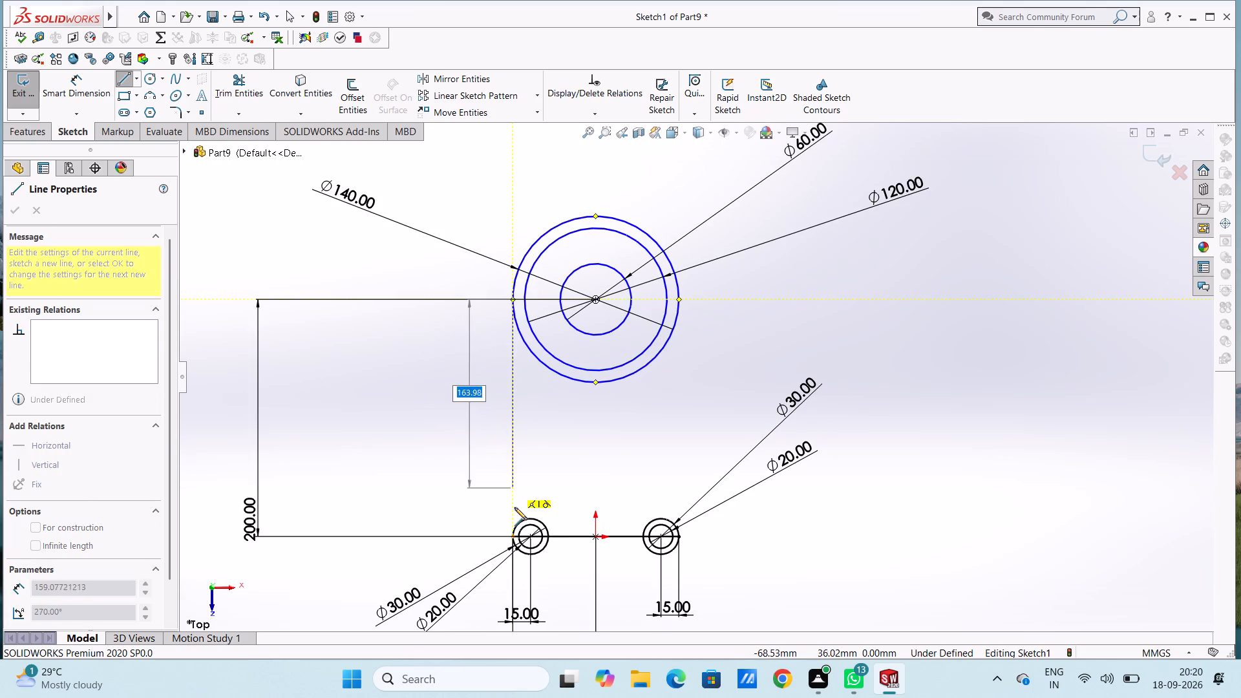
pyautogui.scroll(-4, 505, 545)
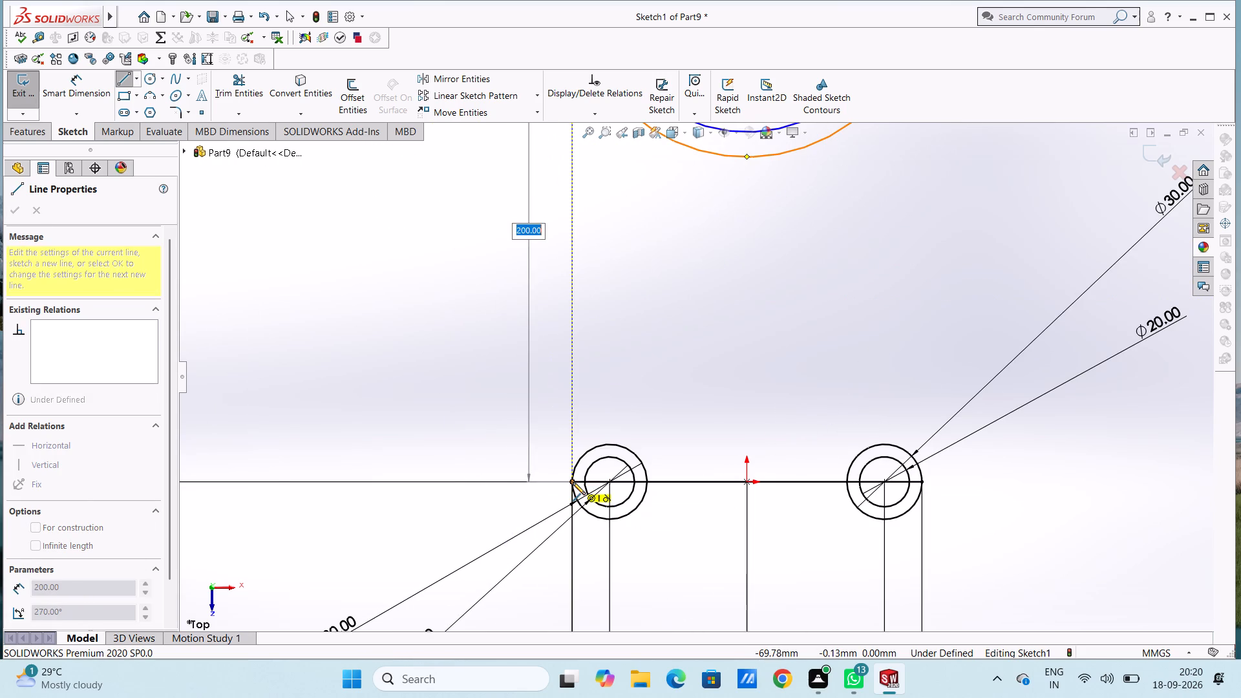
pyautogui.click(573, 482)
pyautogui.press('Escape')
pyautogui.press('Escape')
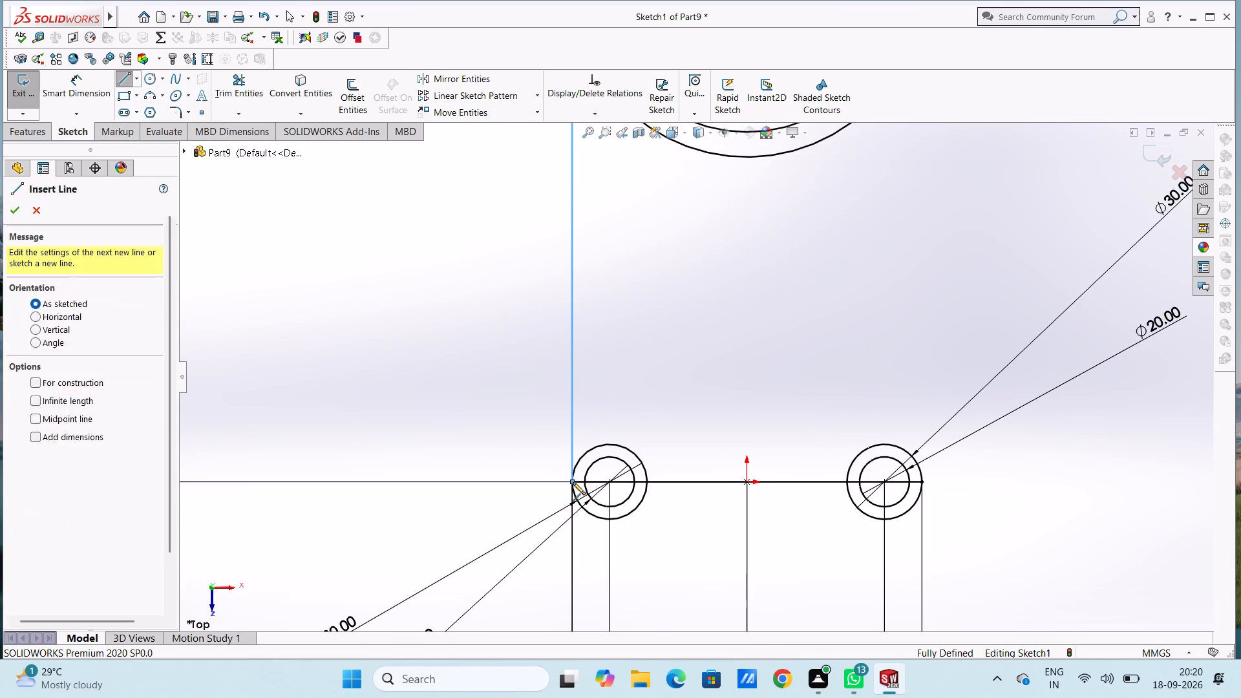
# Draw a 200 mm vertical line from the 140 mm circle's right quadrant point down to the baseline's right endpoint.
pyautogui.scroll(8, 573, 482)
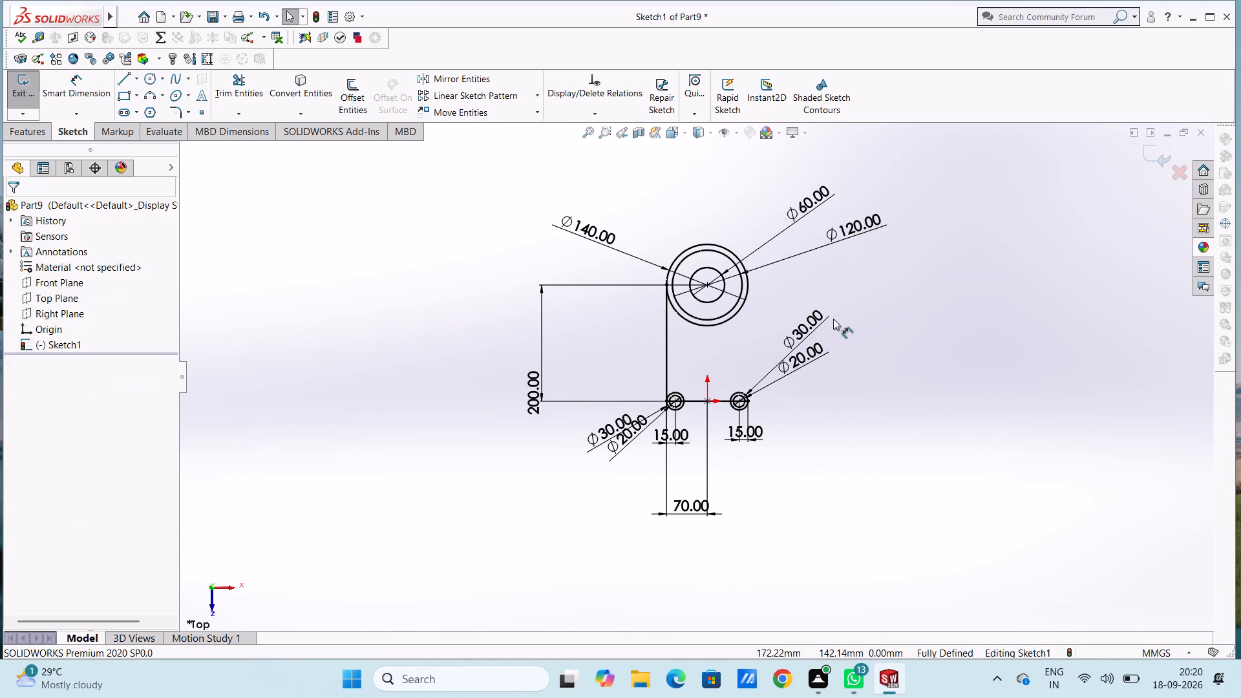
pyautogui.scroll(-5, 833, 319)
pyautogui.click(120, 77)
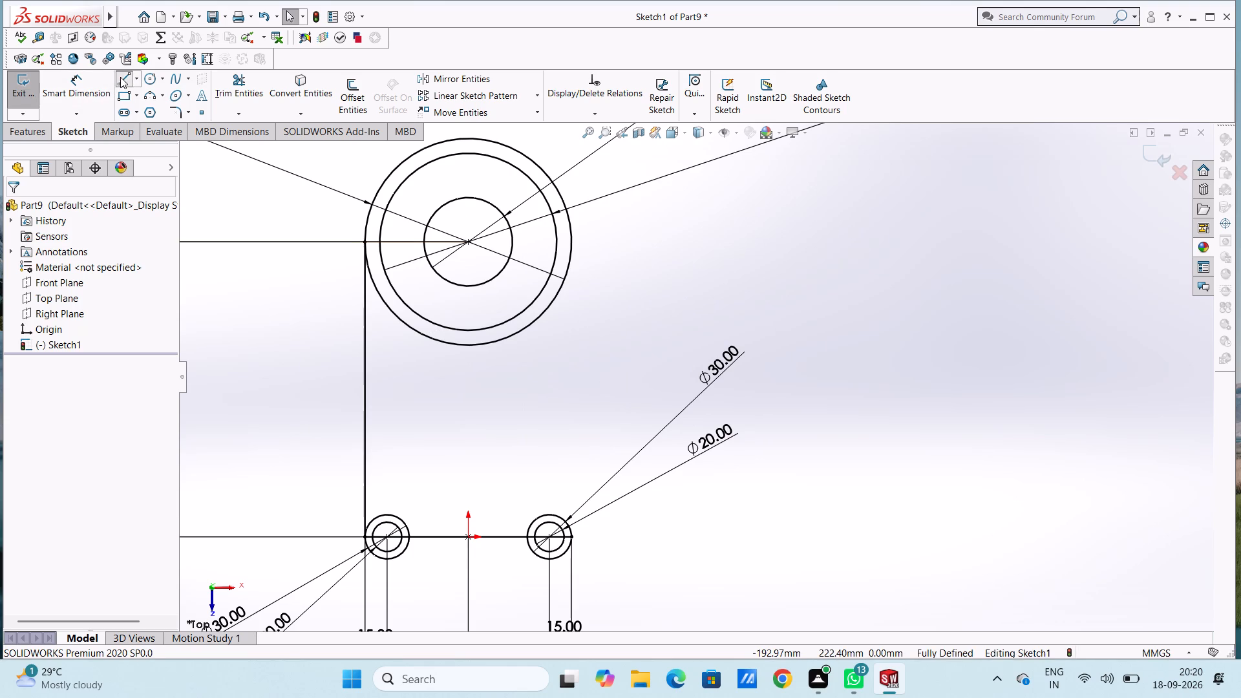
pyautogui.click(571, 239)
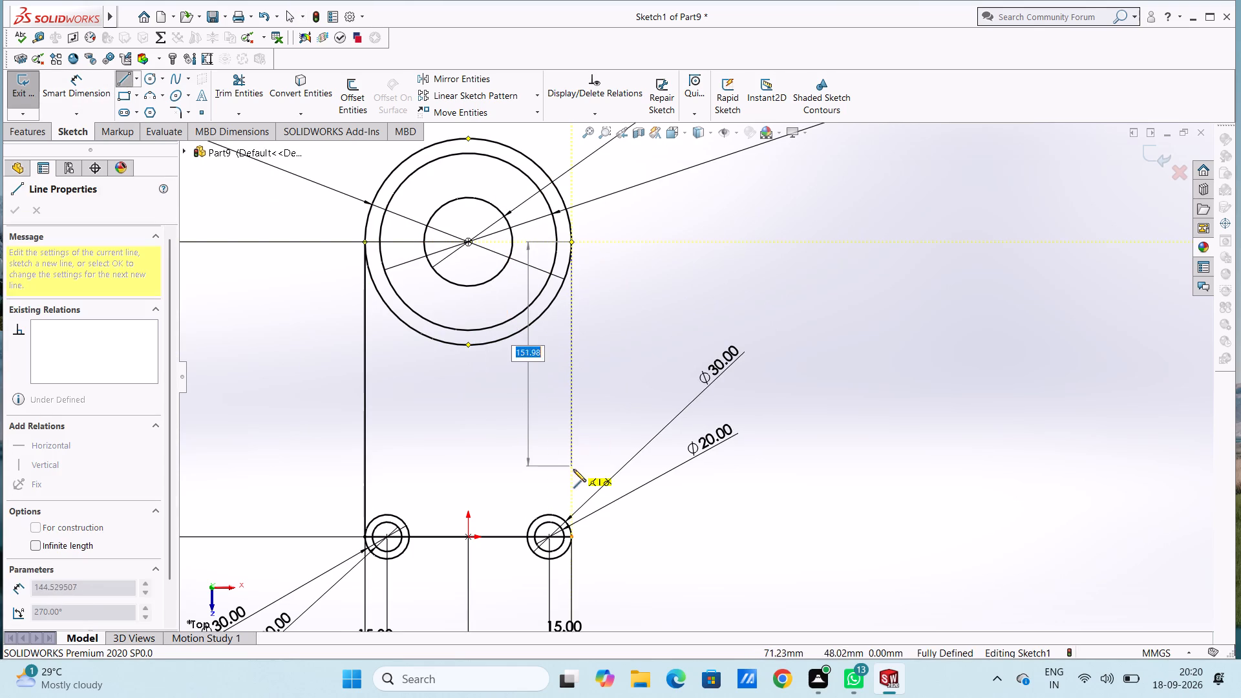
pyautogui.click(573, 534)
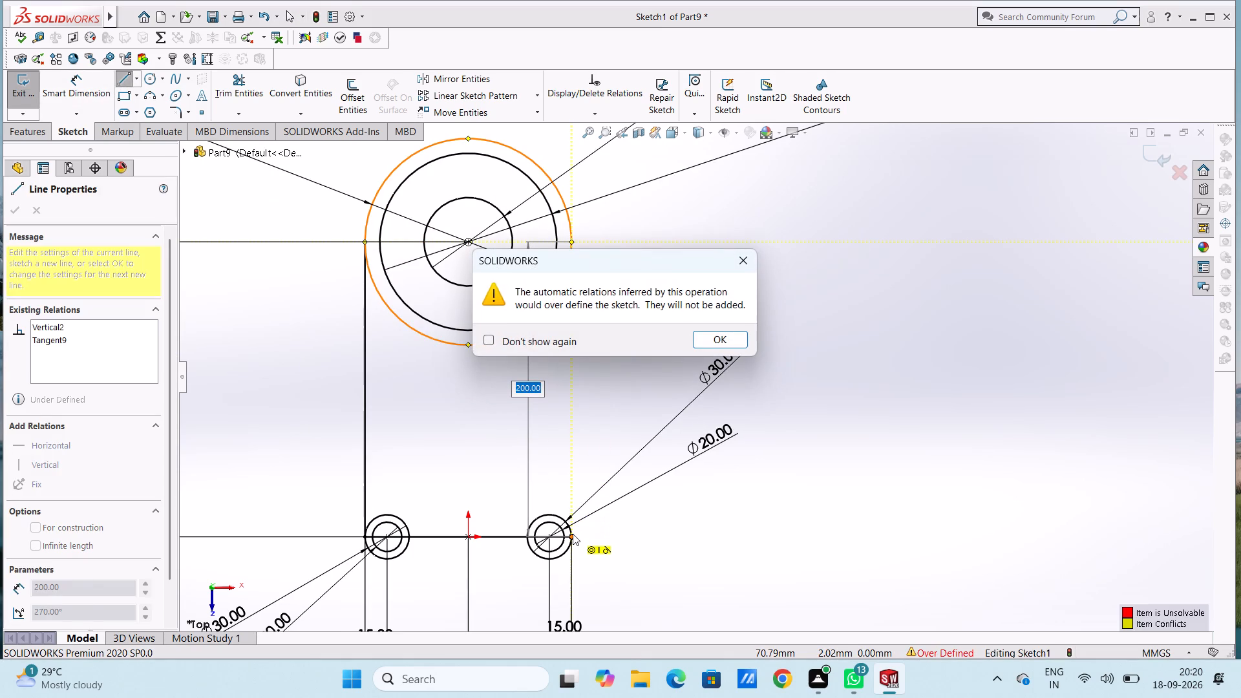
pyautogui.press('Escape')
pyautogui.press('Escape')
pyautogui.press('Escape')
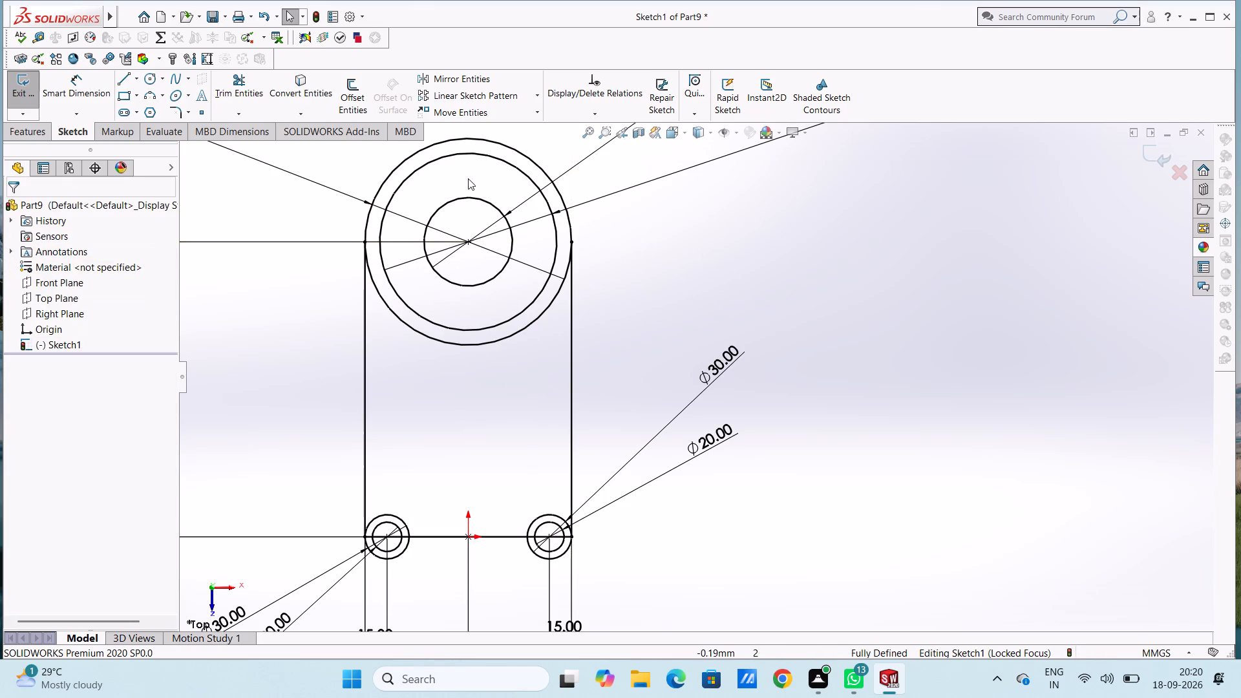
# Sketch a circle of 5 mm radius centred on the top quadrant point of the 120 mm circle.
pyautogui.scroll(-3, 469, 171)
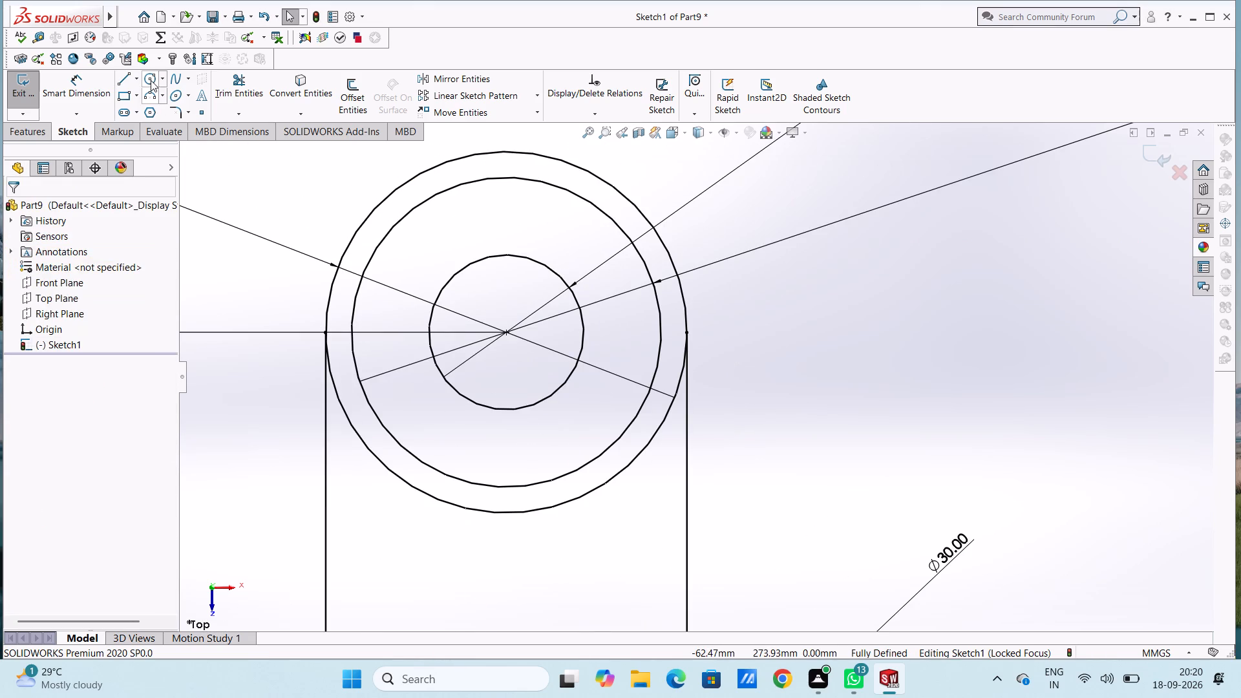
pyautogui.click(151, 80)
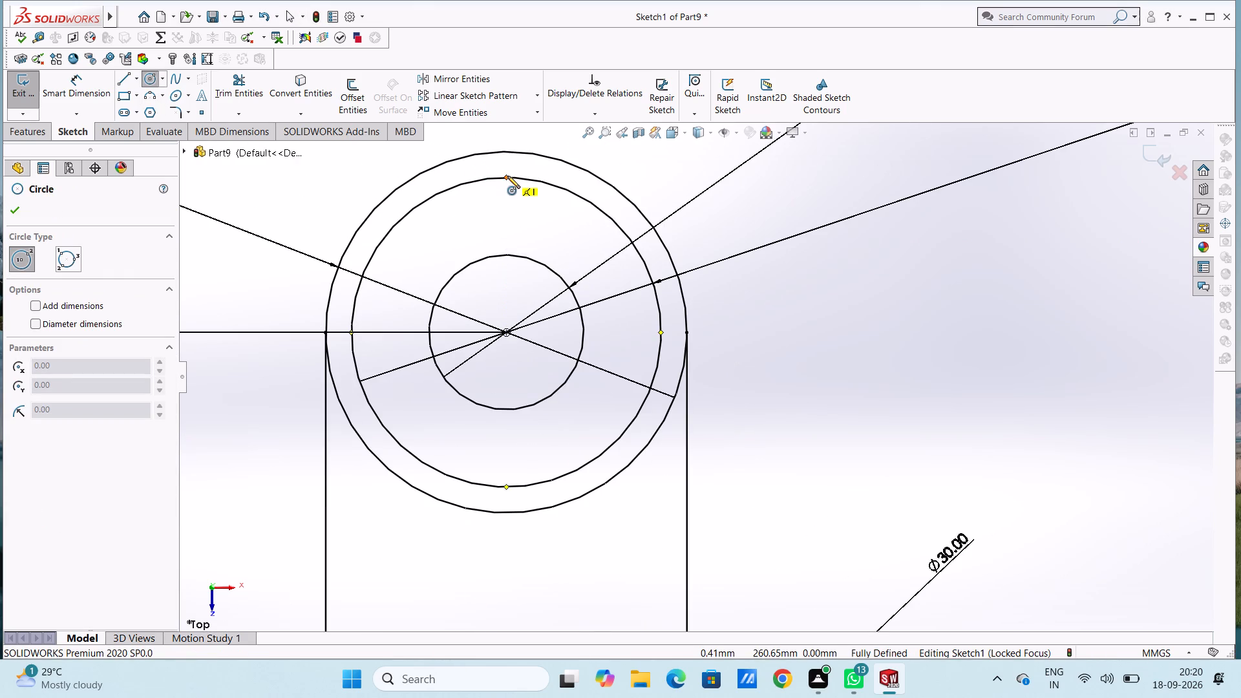
pyautogui.click(507, 178)
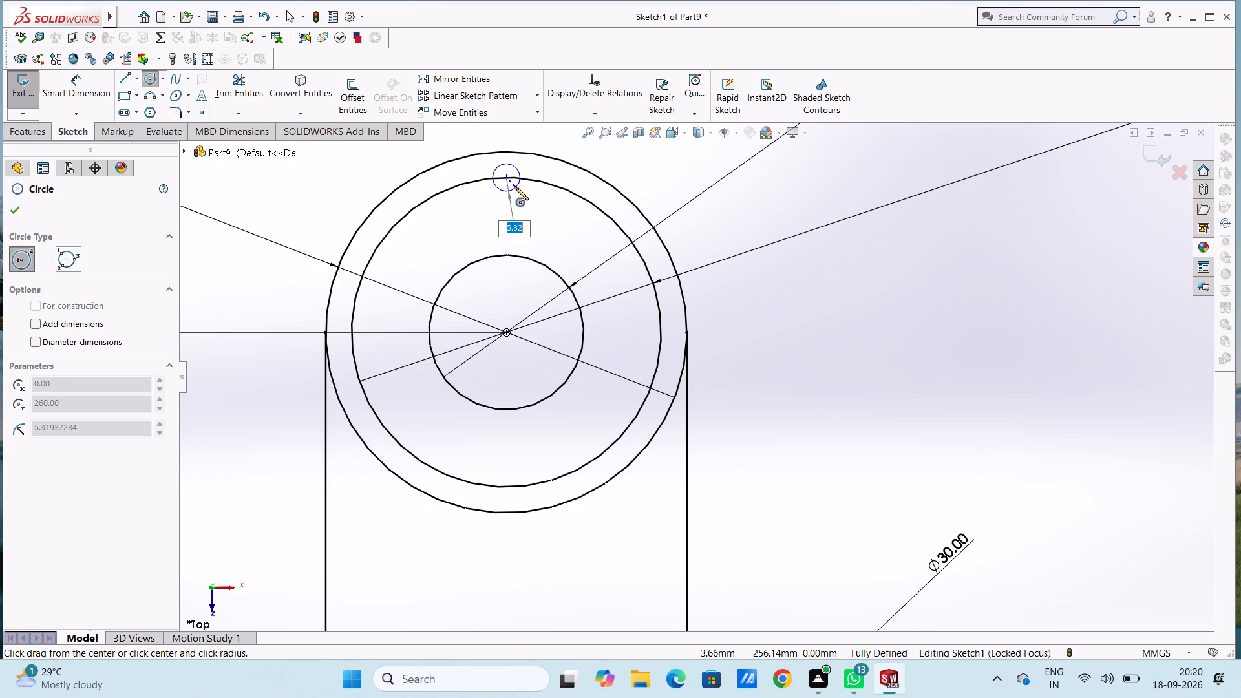
pyautogui.press('5')
pyautogui.press('Return')
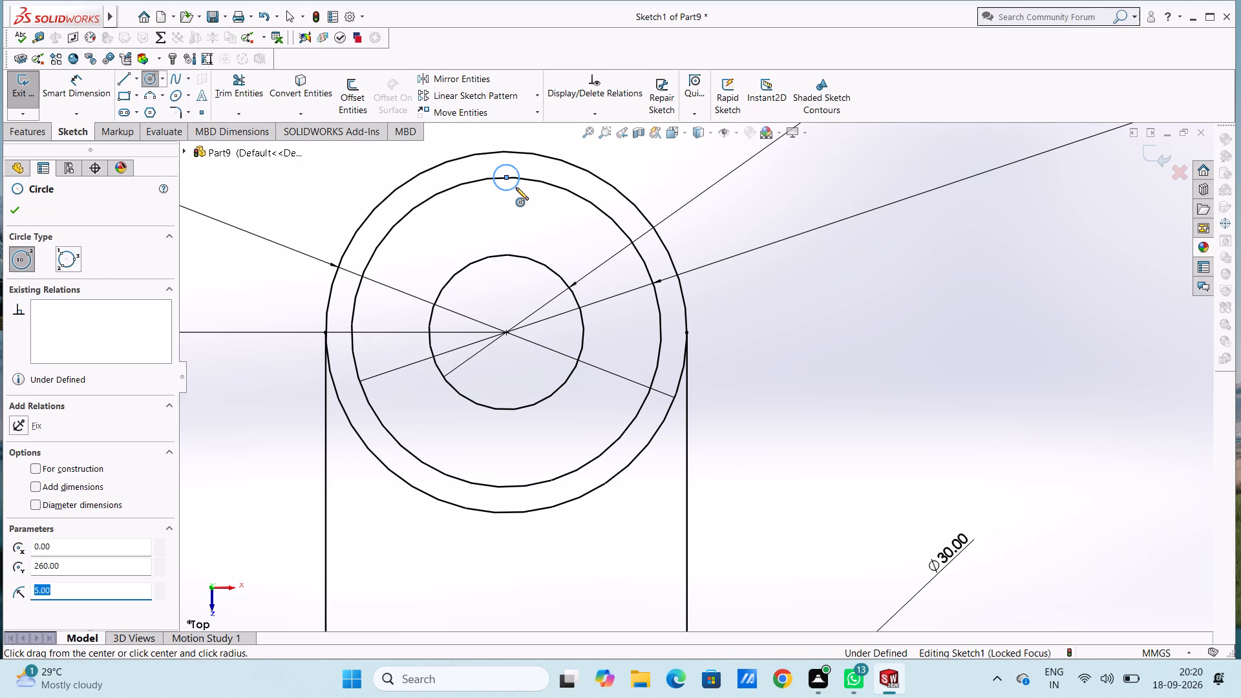
pyautogui.press('Escape')
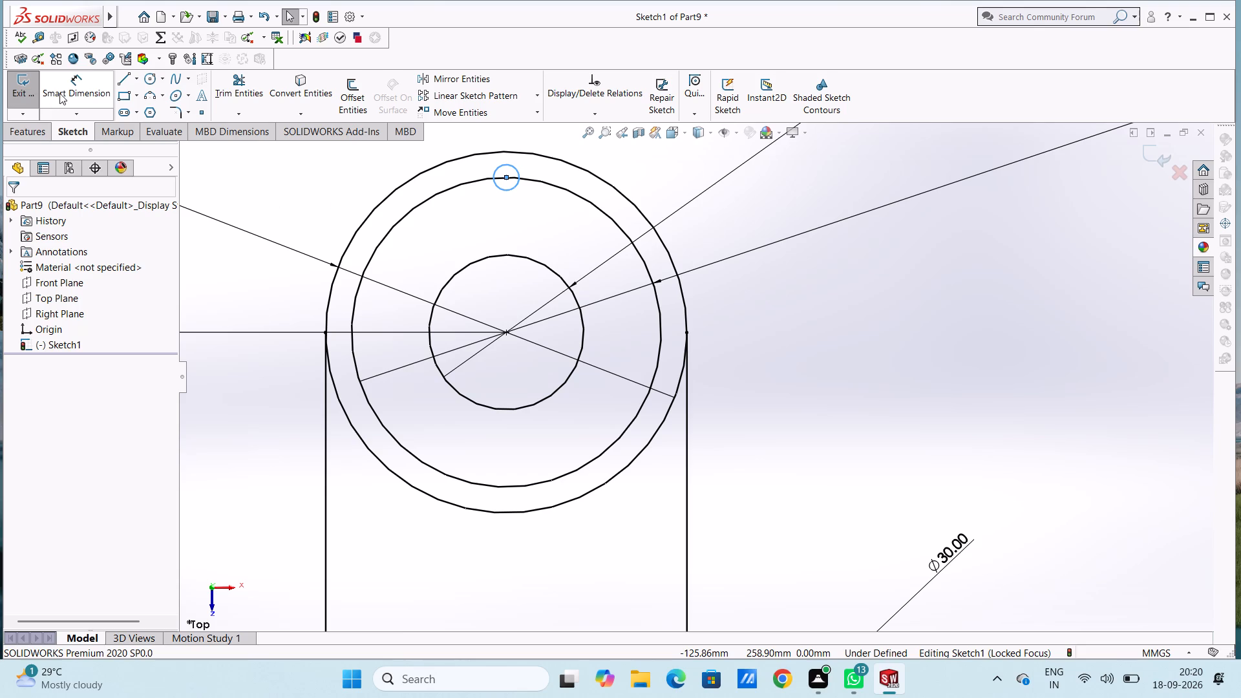
# Add a diameter dimension to the small circle at the top of the 120 mm circle.
pyautogui.click(59, 92)
pyautogui.click(494, 173)
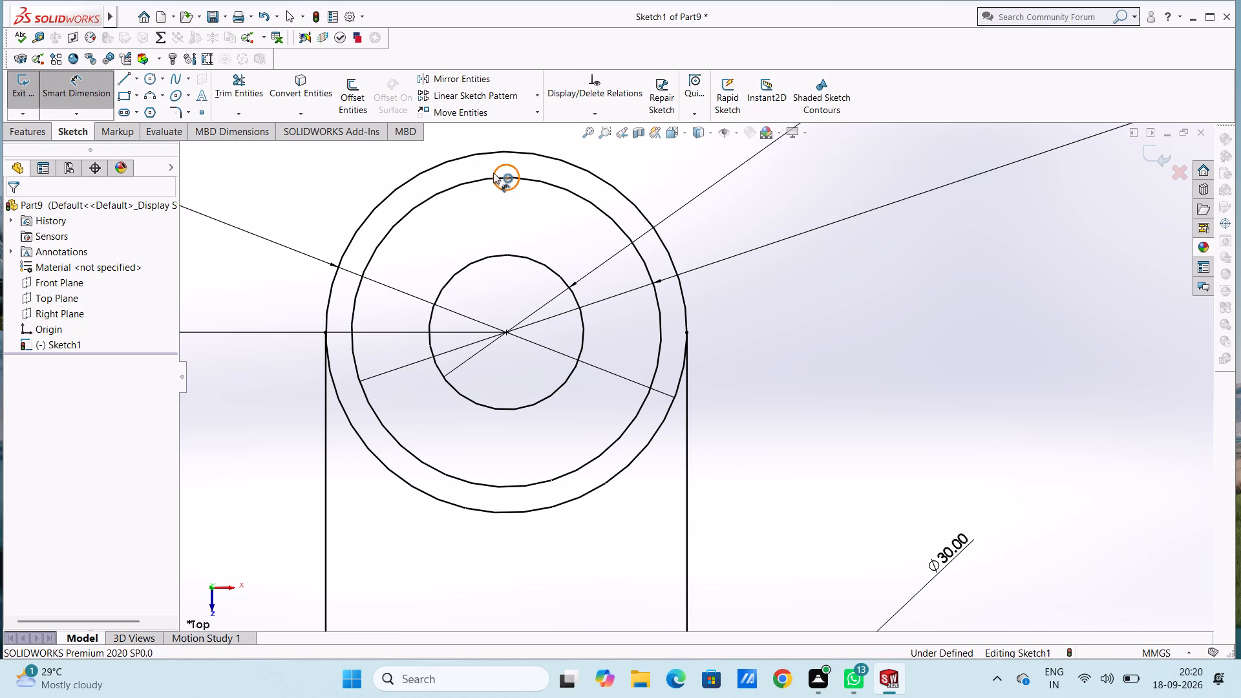
pyautogui.click(242, 248)
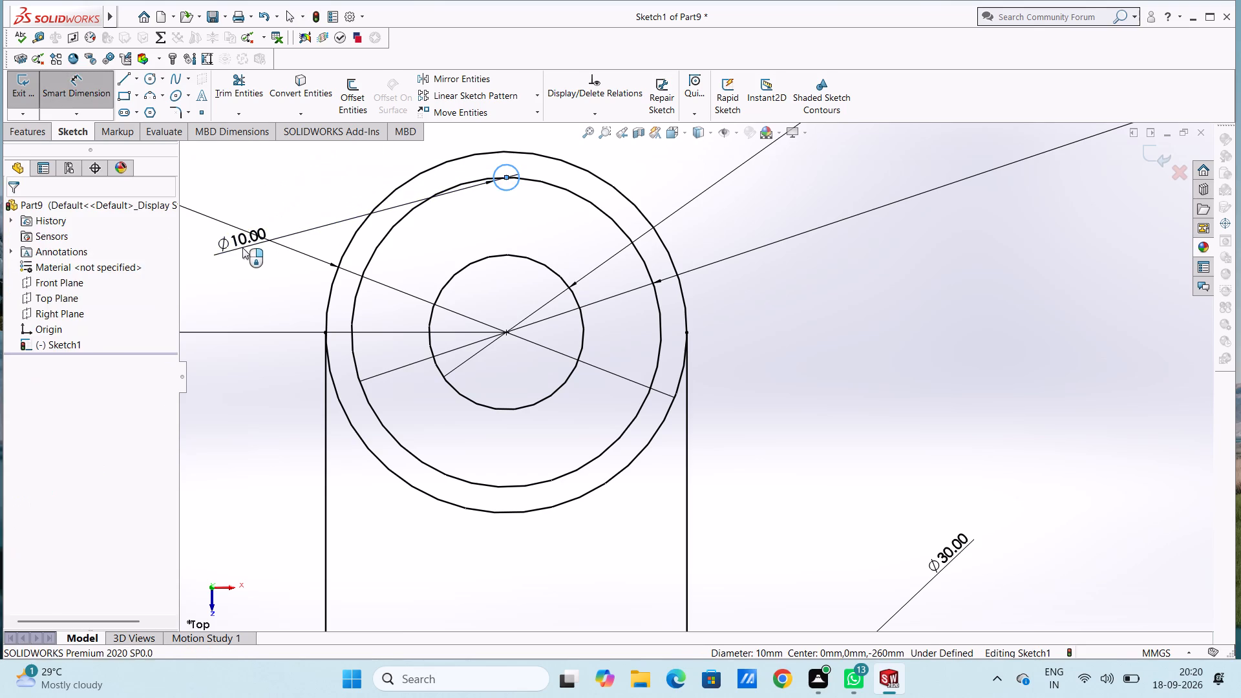
pyautogui.click(185, 231)
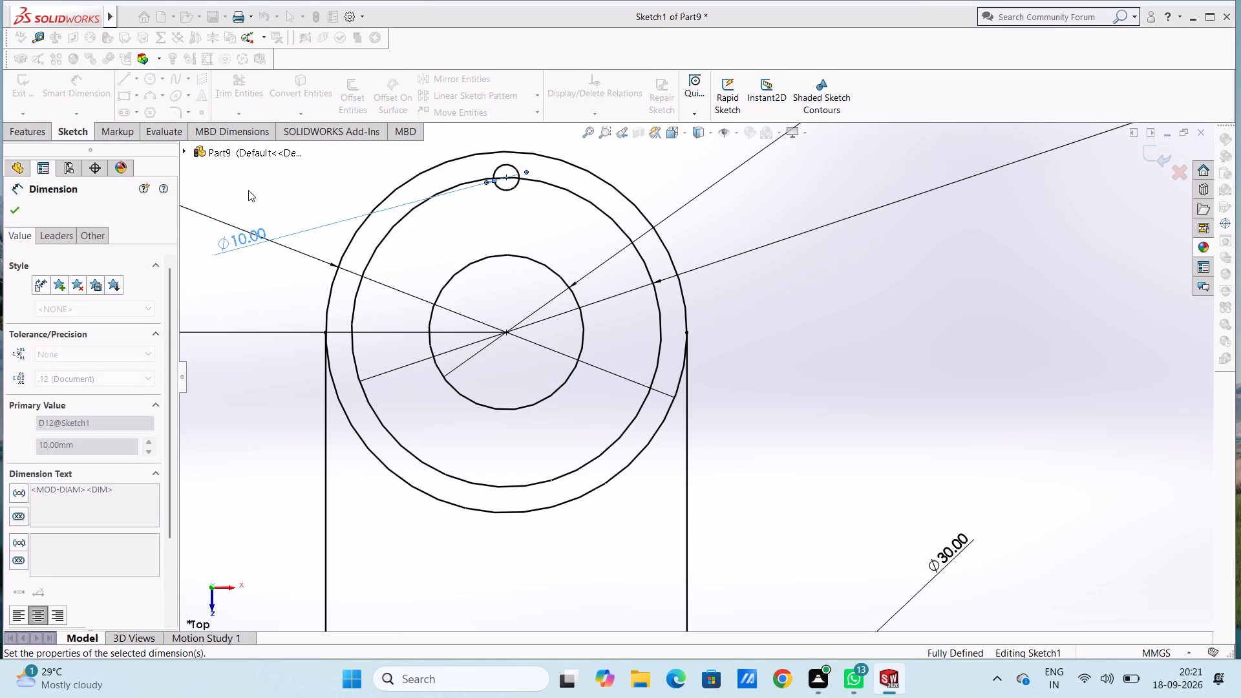
pyautogui.click(249, 190)
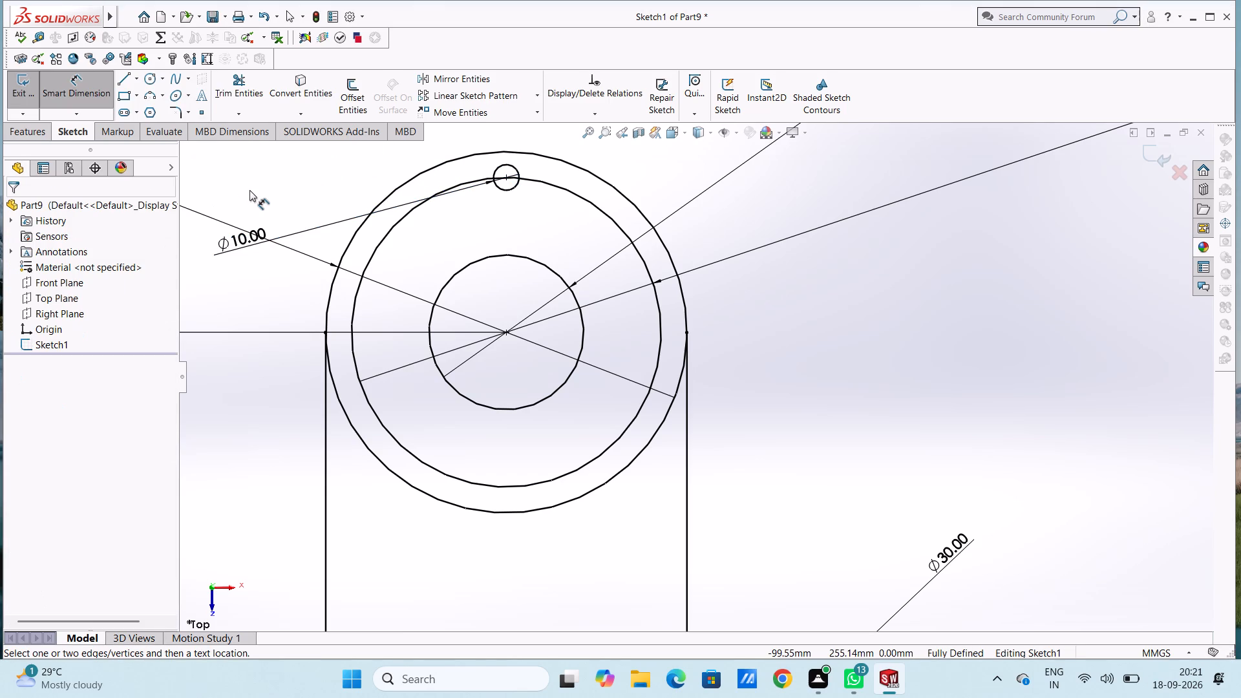
pyautogui.press('Escape')
pyautogui.press('Escape')
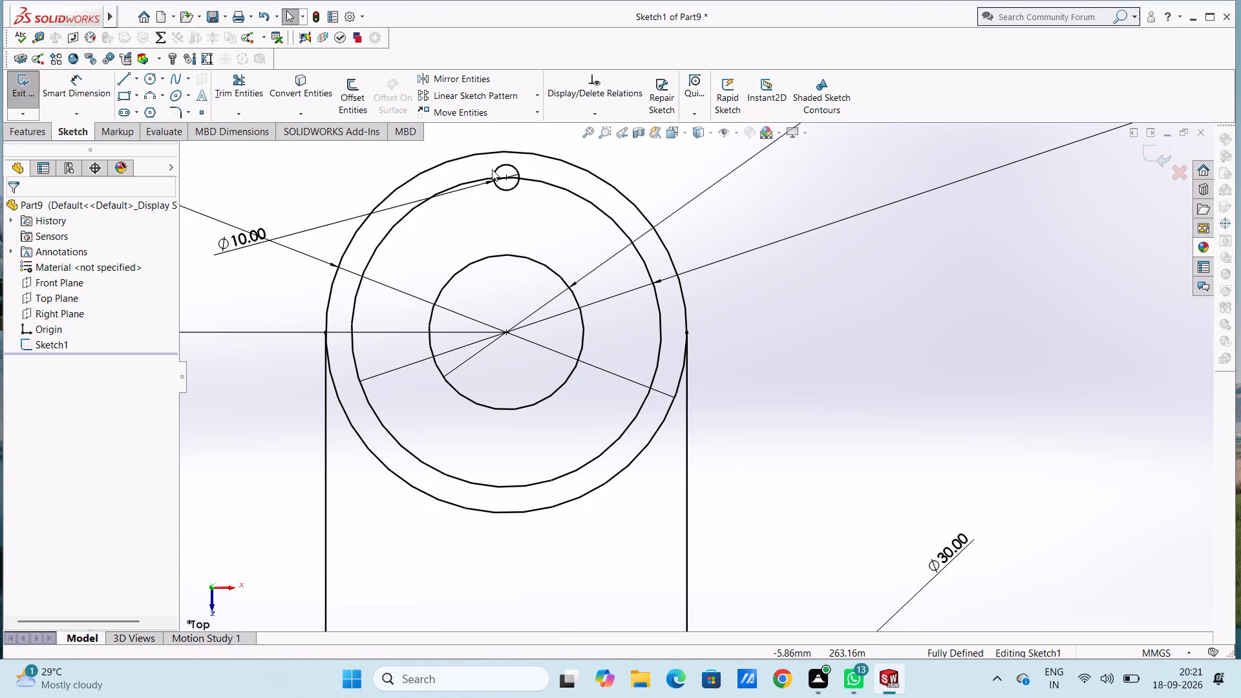
# Circular-pattern the 10 mm circle about the 140 mm circle's centre with 16 equally spaced instances over 360 degrees.
pyautogui.click(494, 171)
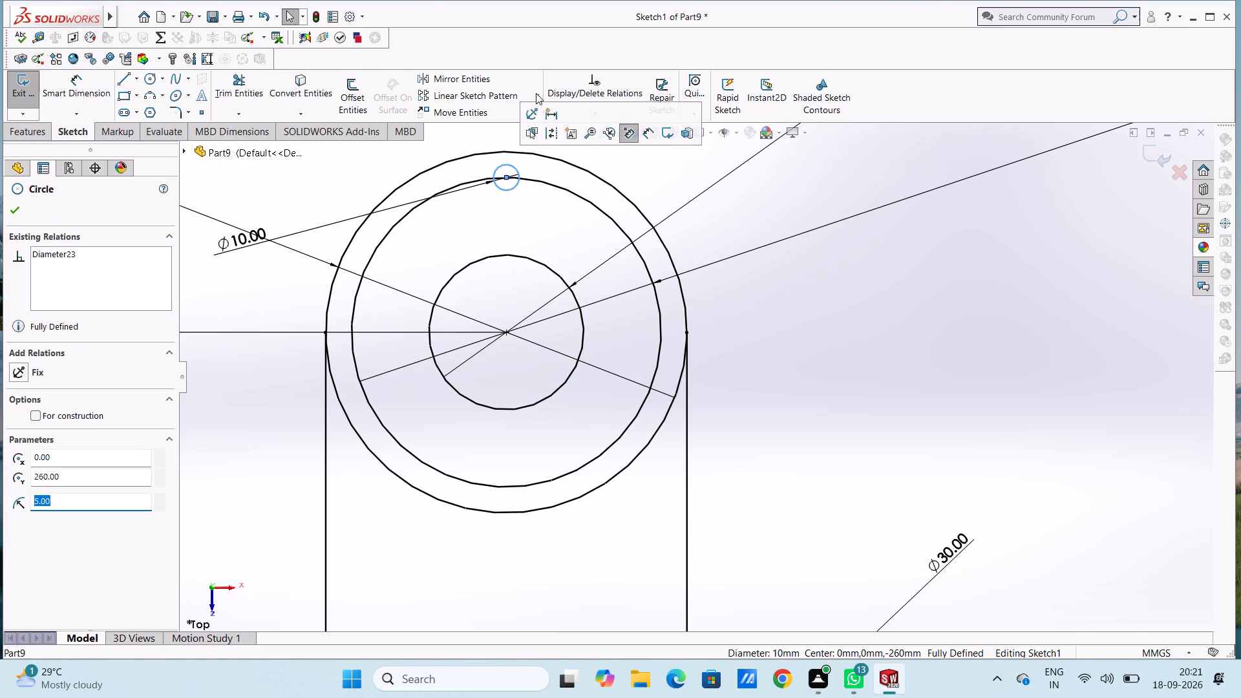
pyautogui.click(536, 93)
pyautogui.click(511, 130)
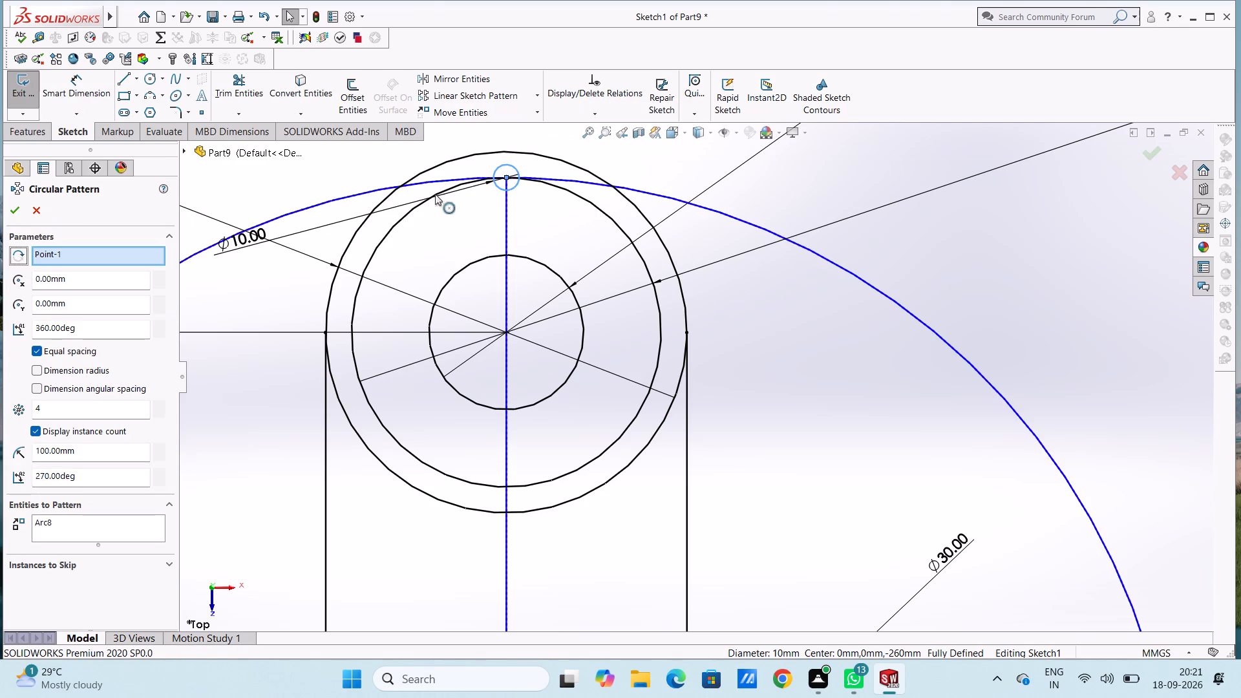
pyautogui.rightClick(136, 257)
pyautogui.click(171, 279)
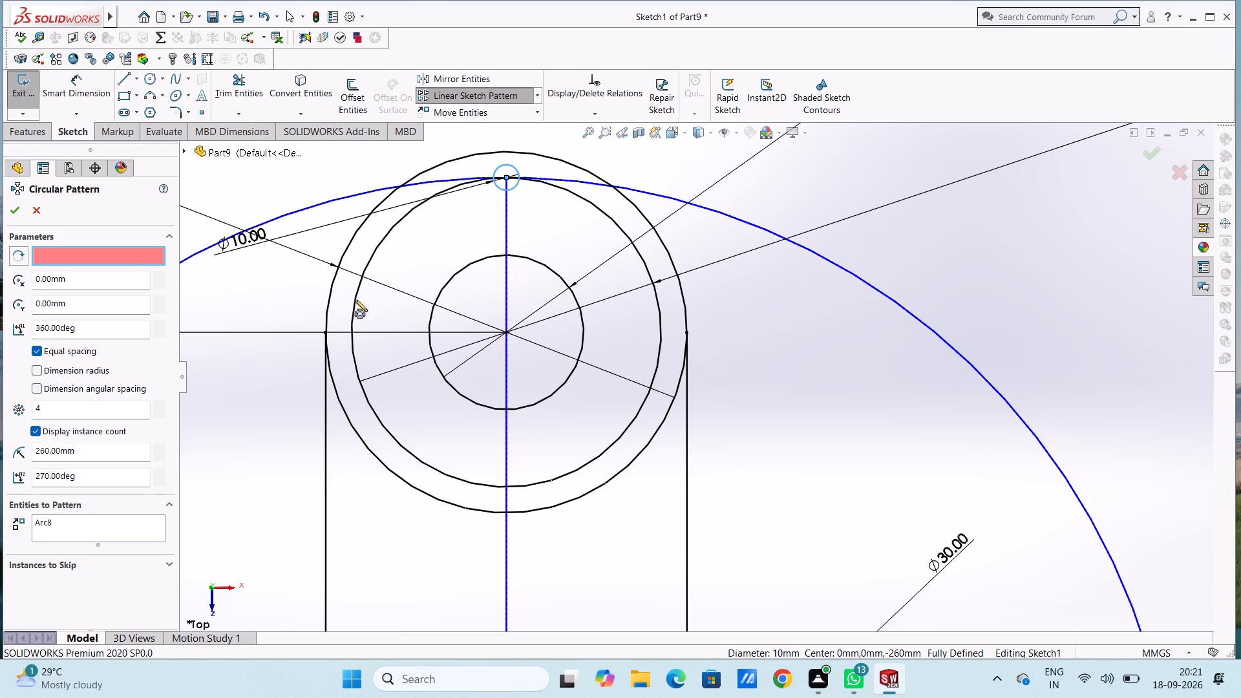
pyautogui.click(504, 329)
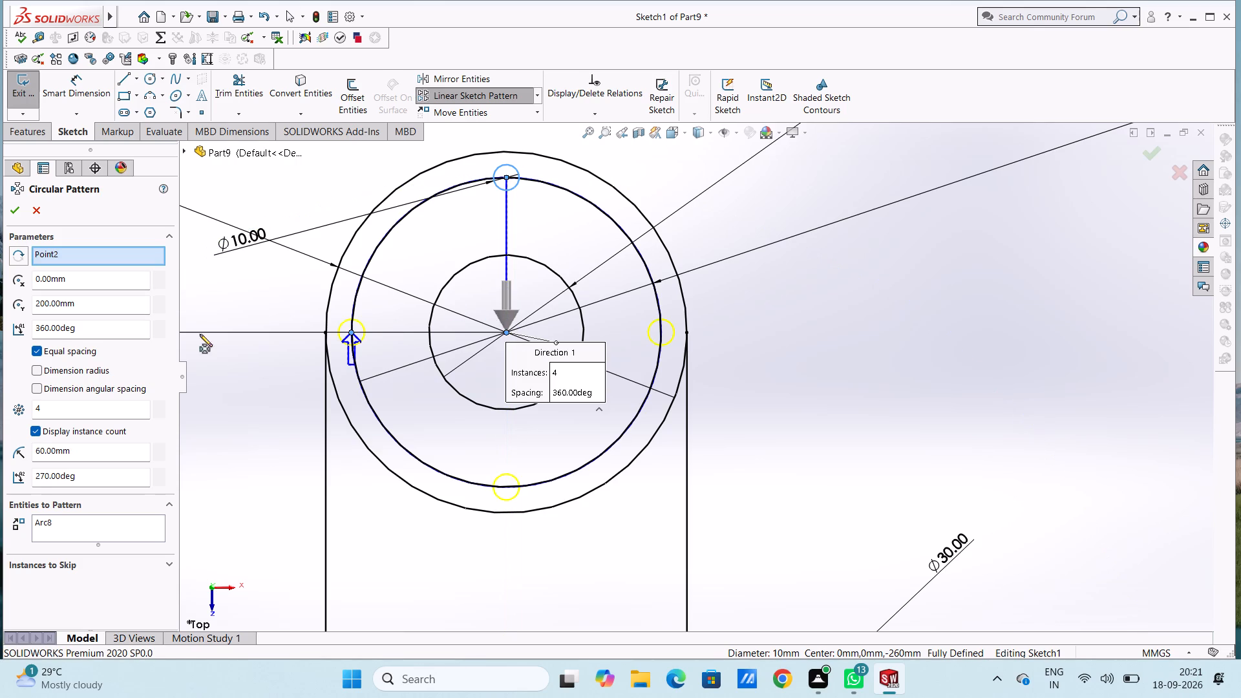
pyautogui.click(89, 408)
pyautogui.click(89, 408)
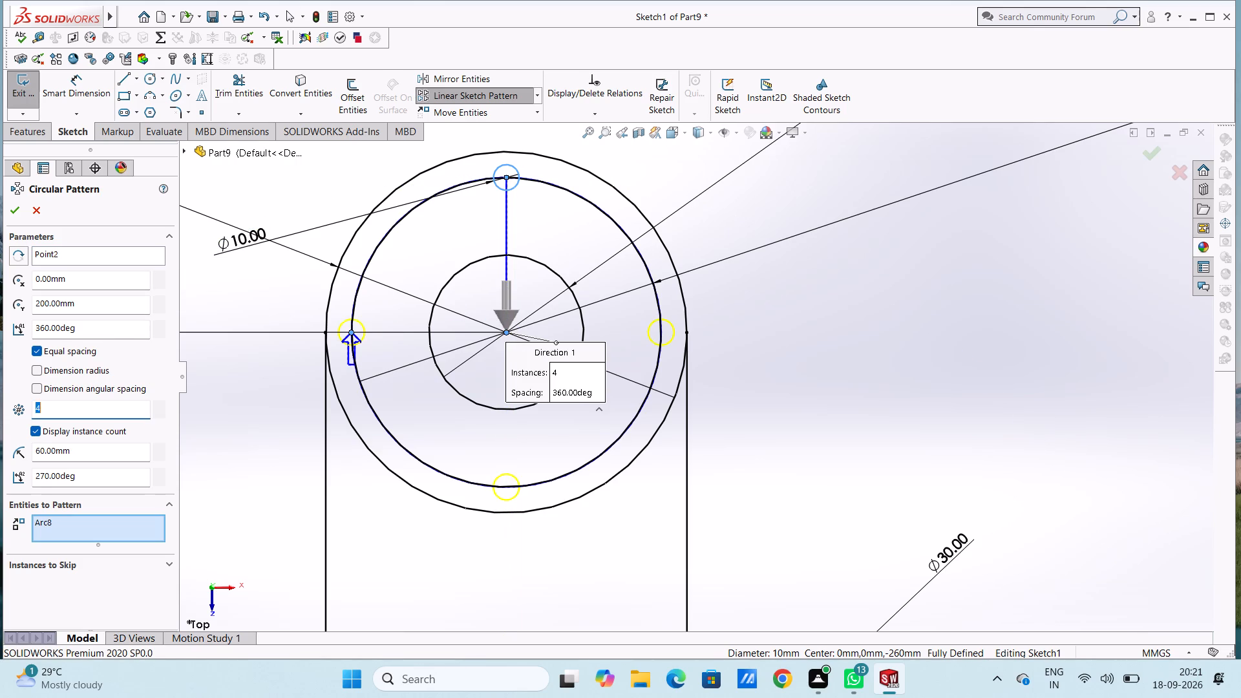
pyautogui.write('16')
pyautogui.press('Return')
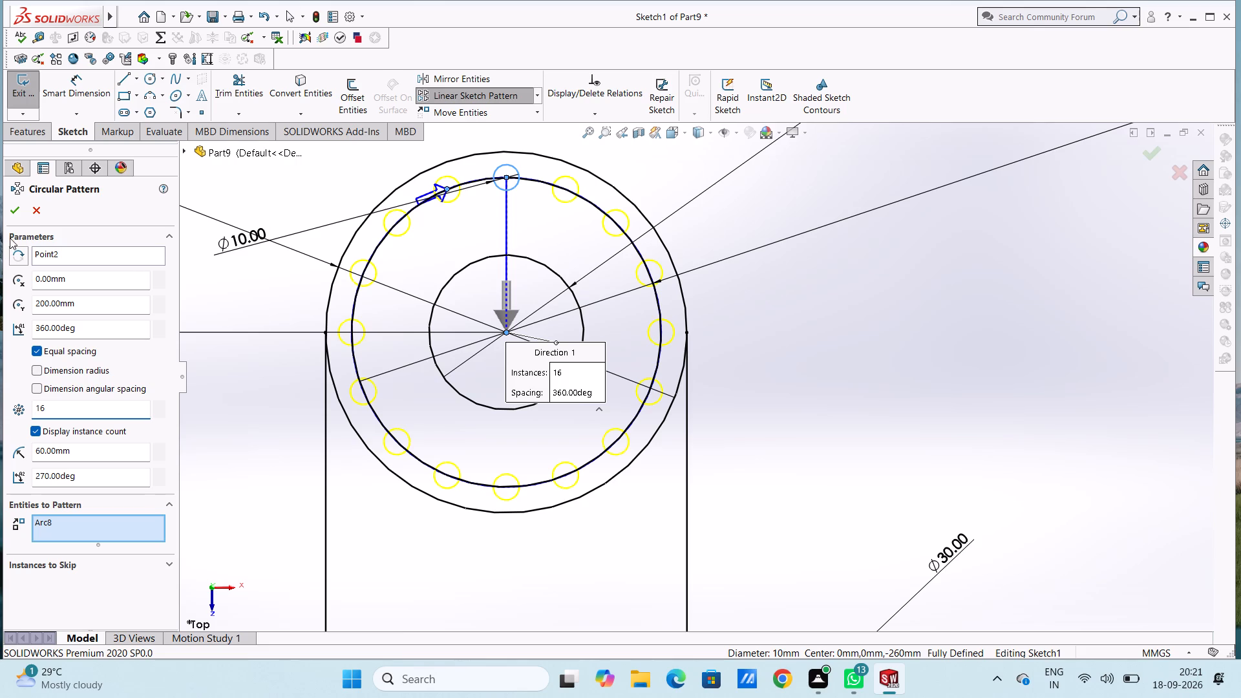
pyautogui.click(11, 211)
pyautogui.click(273, 282)
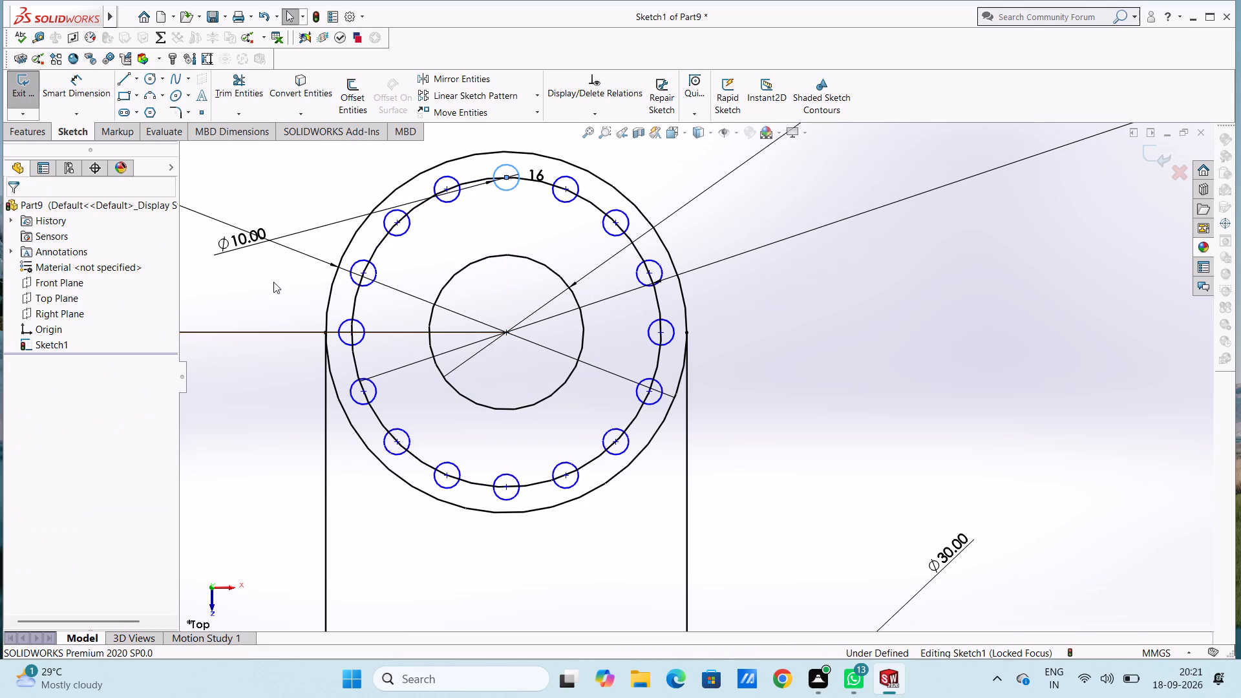
# Delete the 120 mm circle that runs through the small hole centres.
pyautogui.click(379, 246)
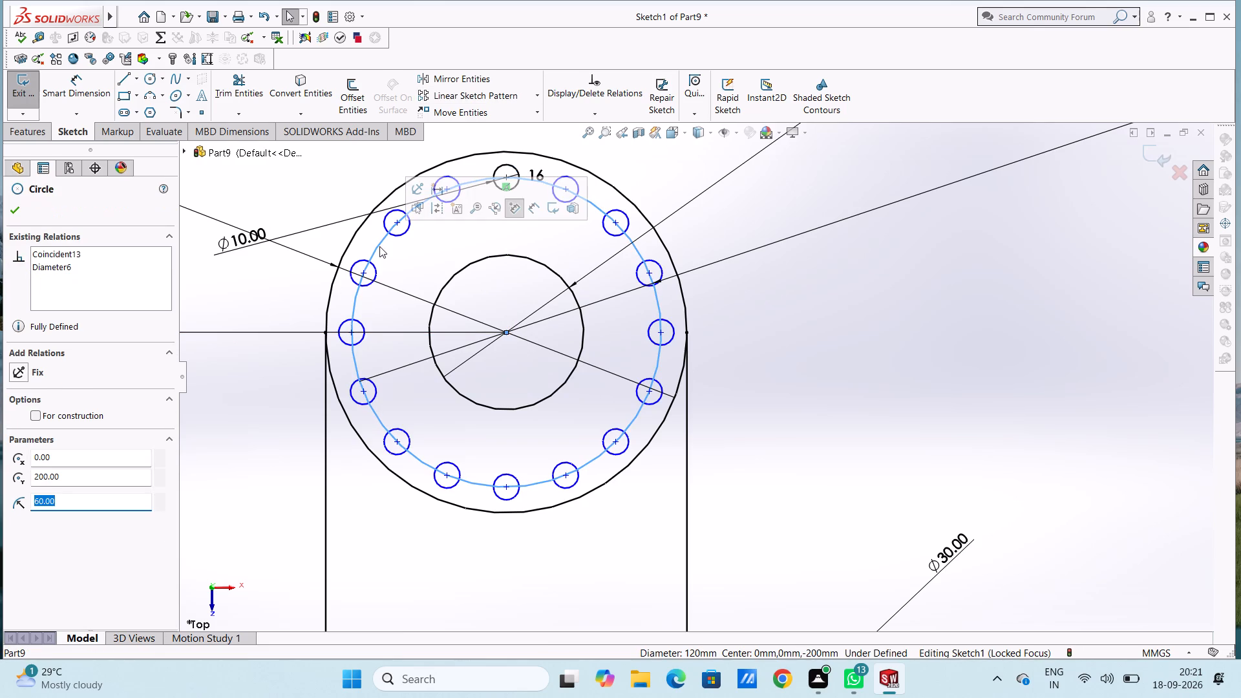
pyautogui.press('Delete')
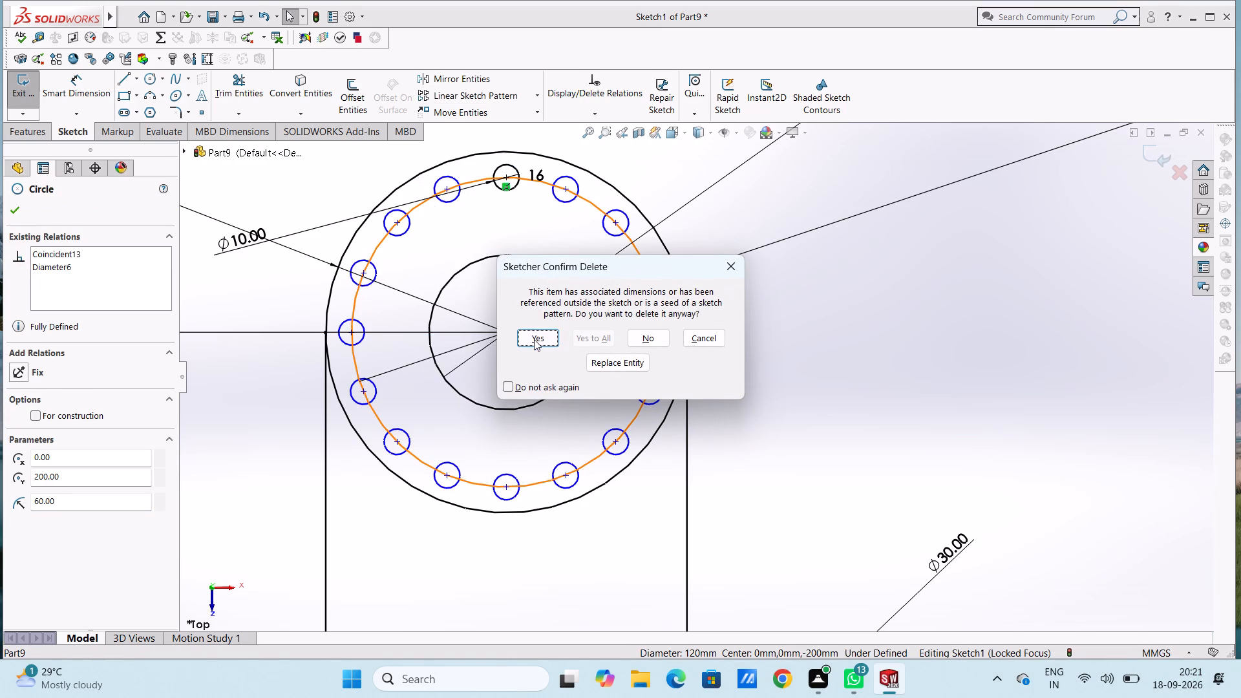
pyautogui.click(534, 339)
# Trim away the lower half of the 140 mm circle between the two vertical side lines.
pyautogui.scroll(4, 521, 377)
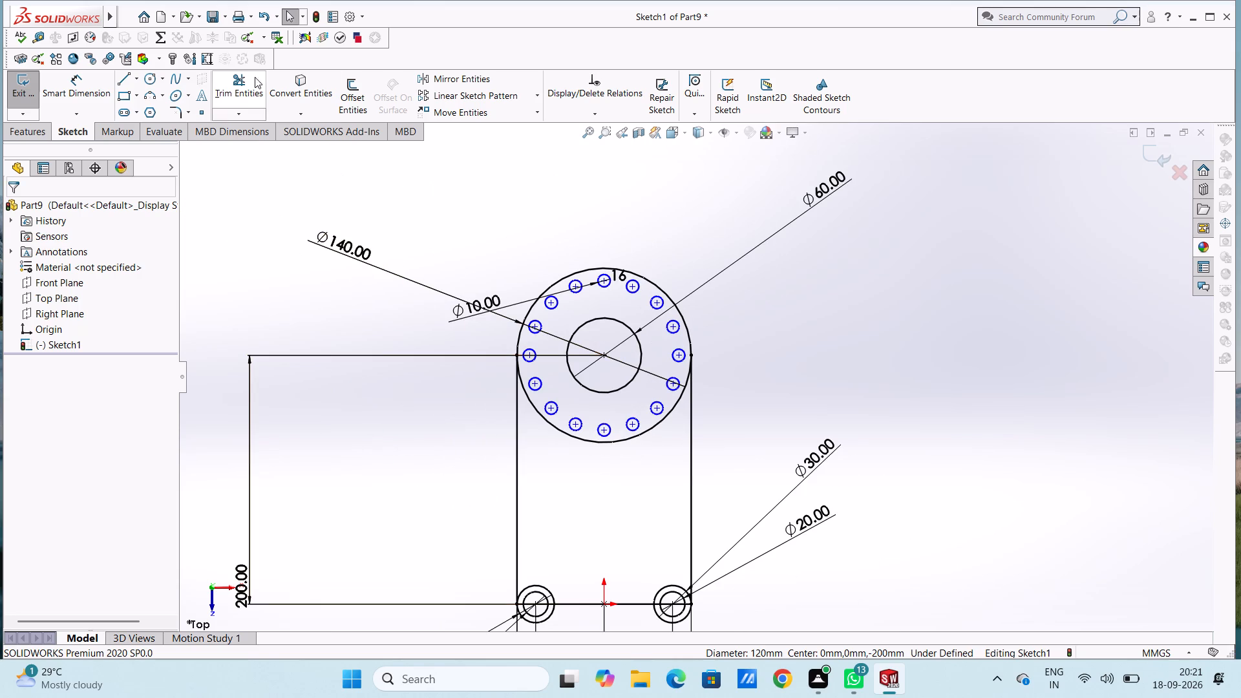
pyautogui.click(246, 92)
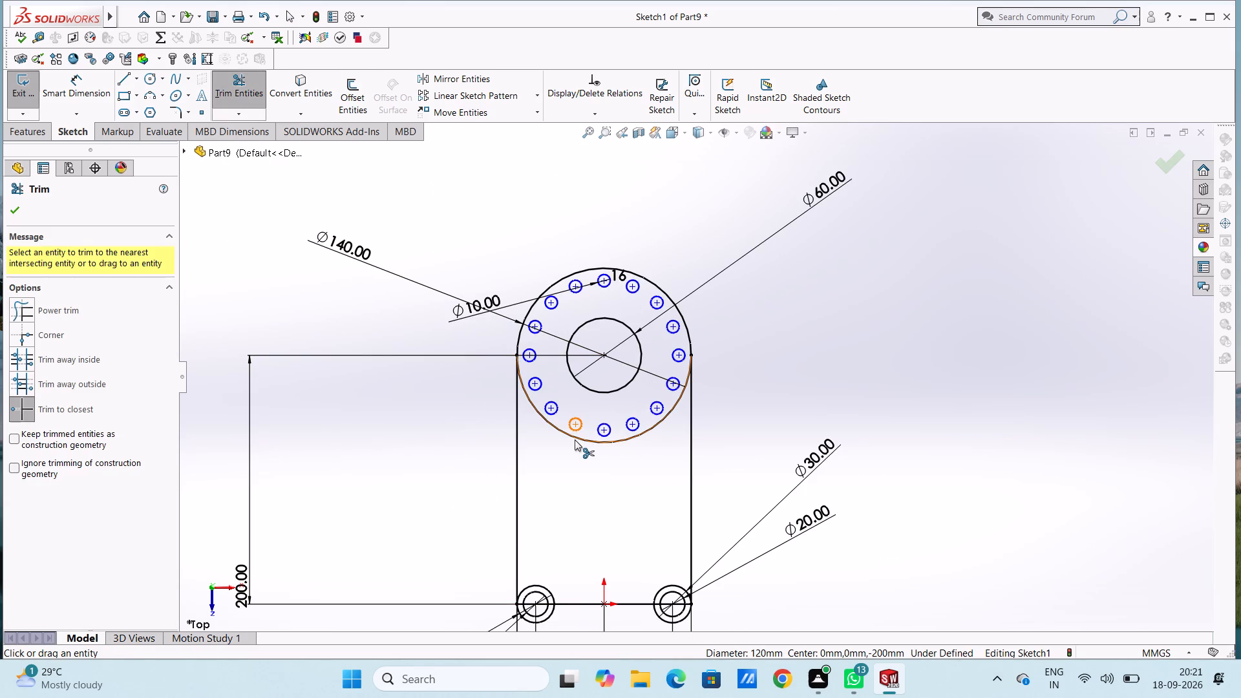
pyautogui.click(575, 439)
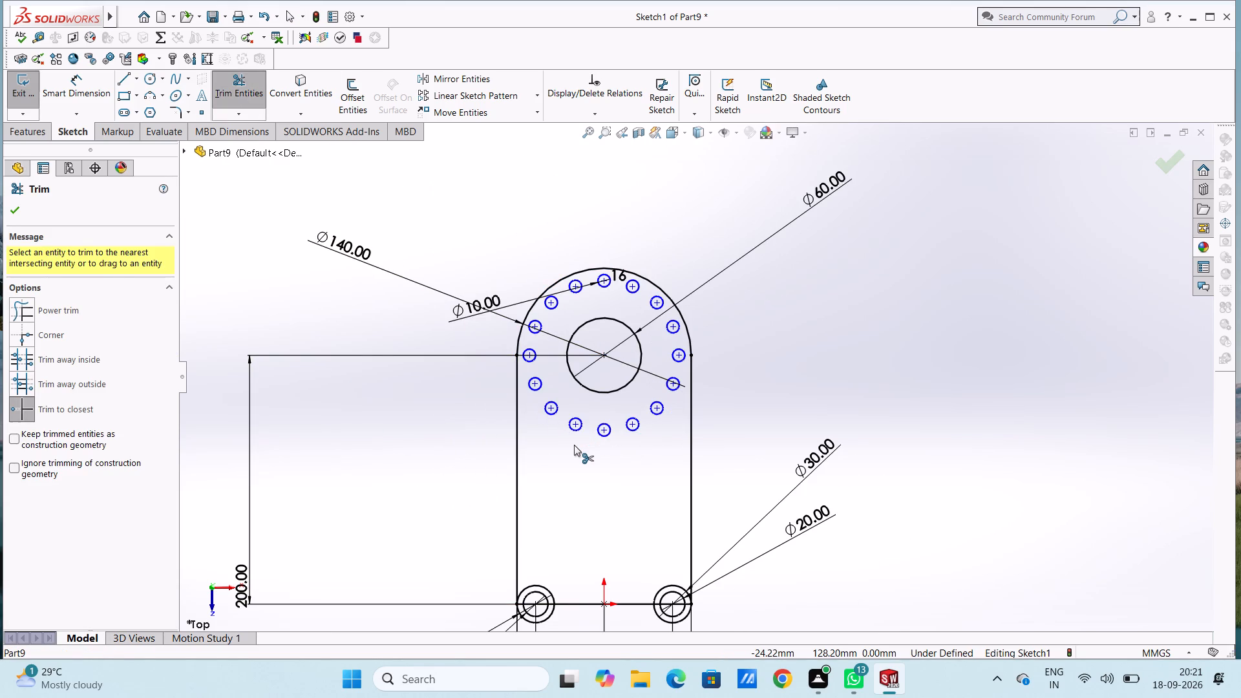
pyautogui.press('Escape')
pyautogui.press('Escape')
# Draw an 80 mm vertical line upward from the right quadrant point of the left 30 mm circle.
pyautogui.scroll(-4, 639, 568)
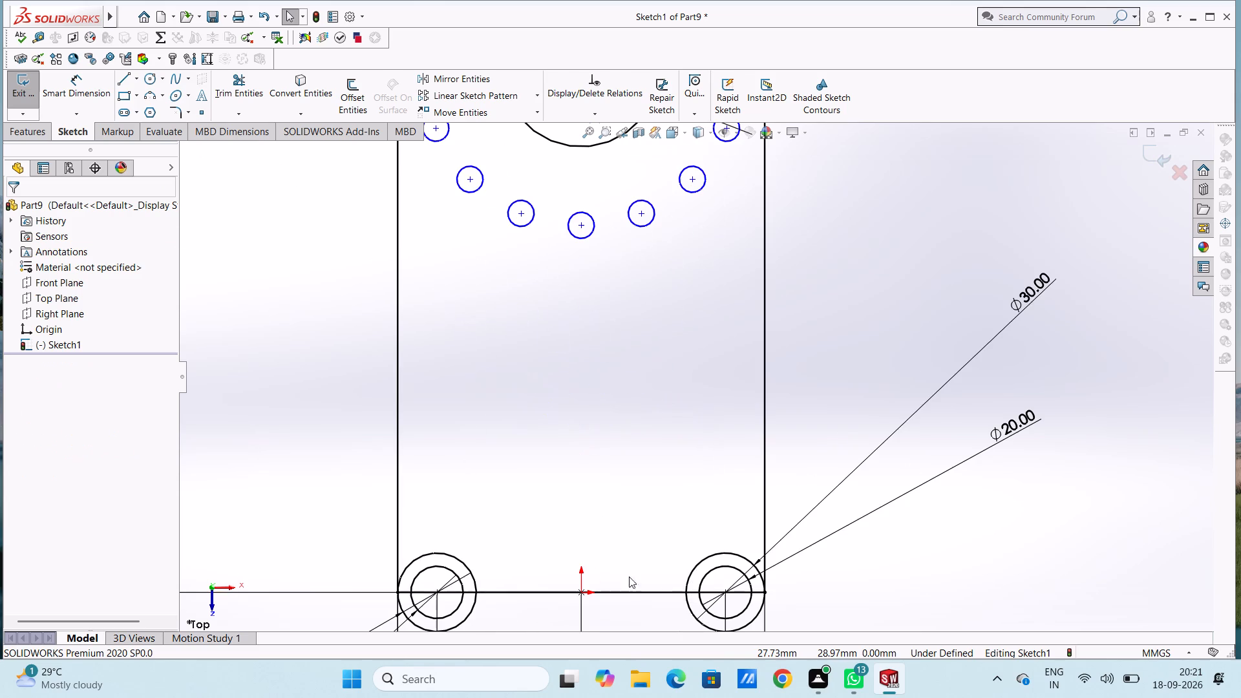
pyautogui.click(122, 76)
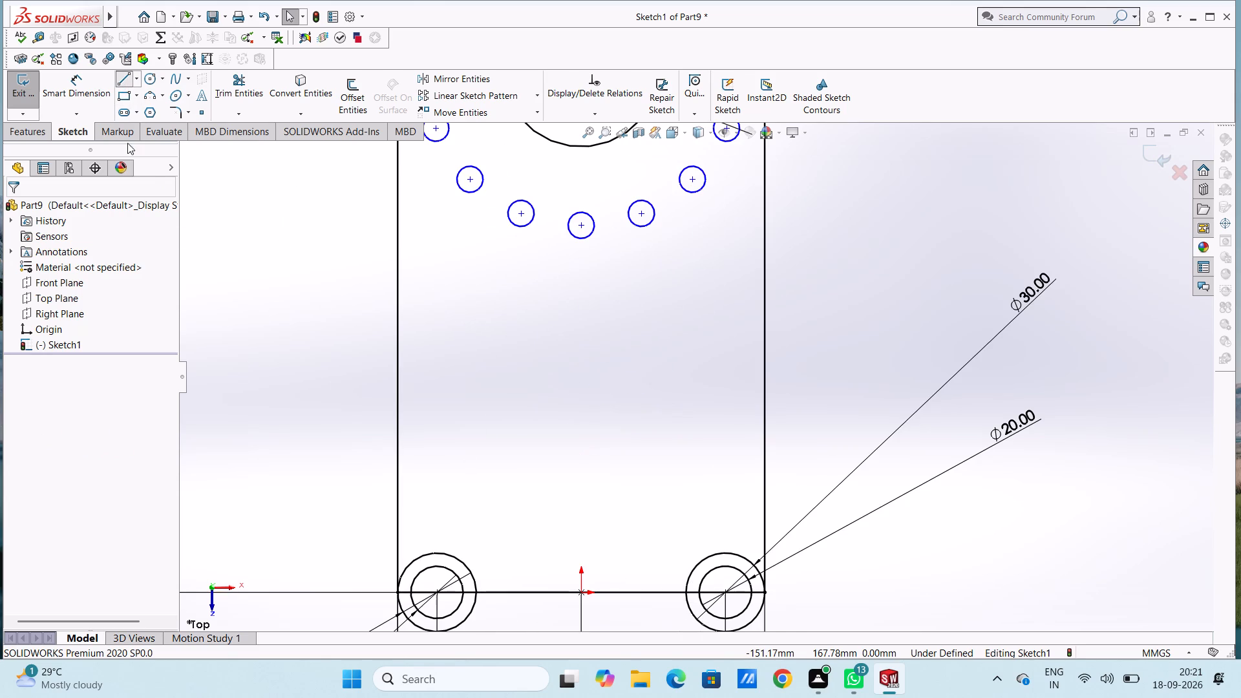
pyautogui.click(476, 592)
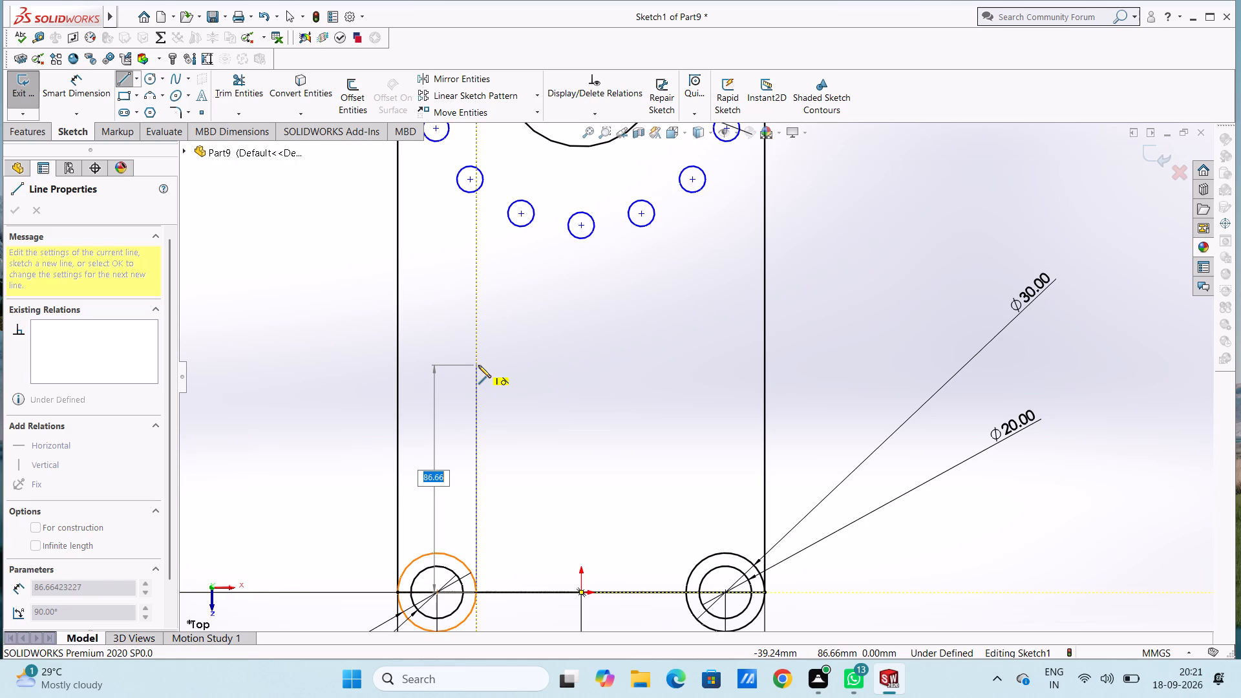
pyautogui.press('8')
pyautogui.press('0')
pyautogui.press('Return')
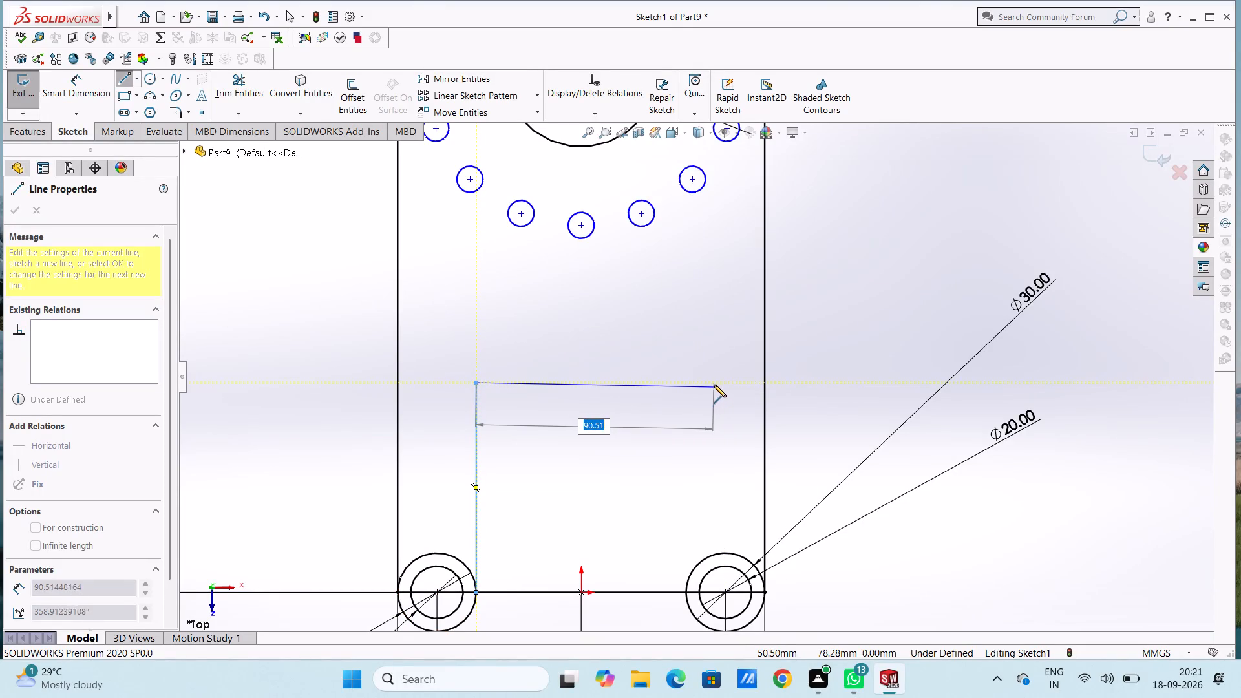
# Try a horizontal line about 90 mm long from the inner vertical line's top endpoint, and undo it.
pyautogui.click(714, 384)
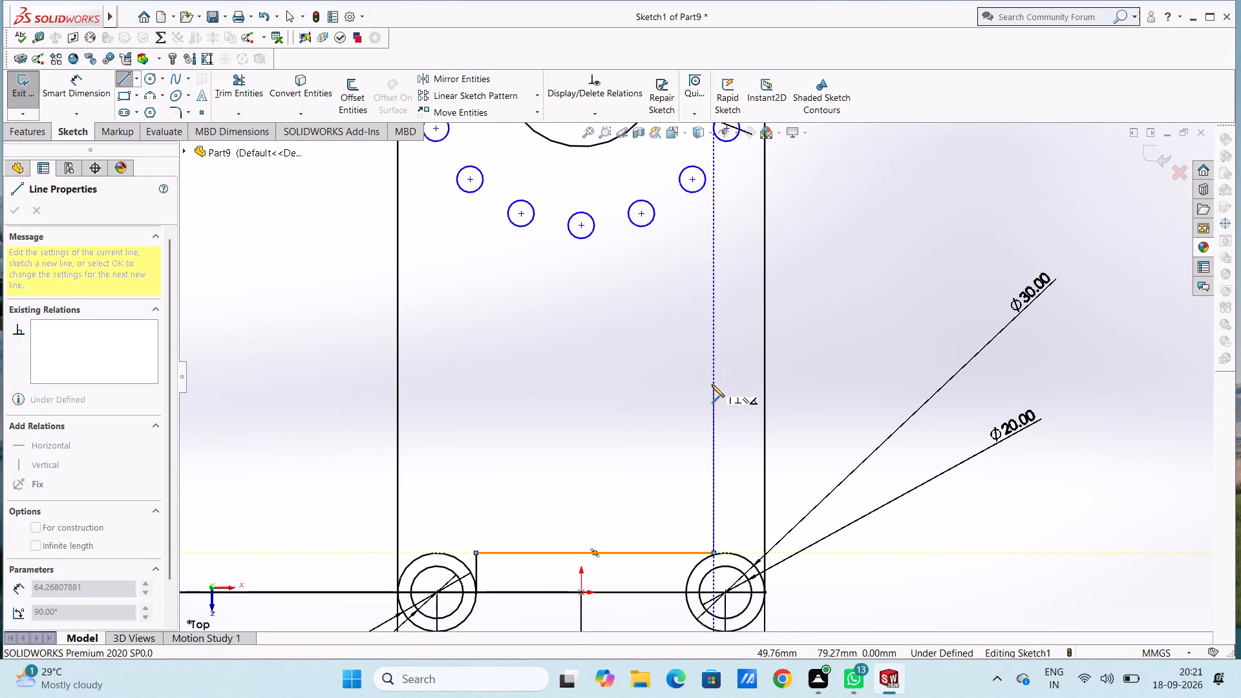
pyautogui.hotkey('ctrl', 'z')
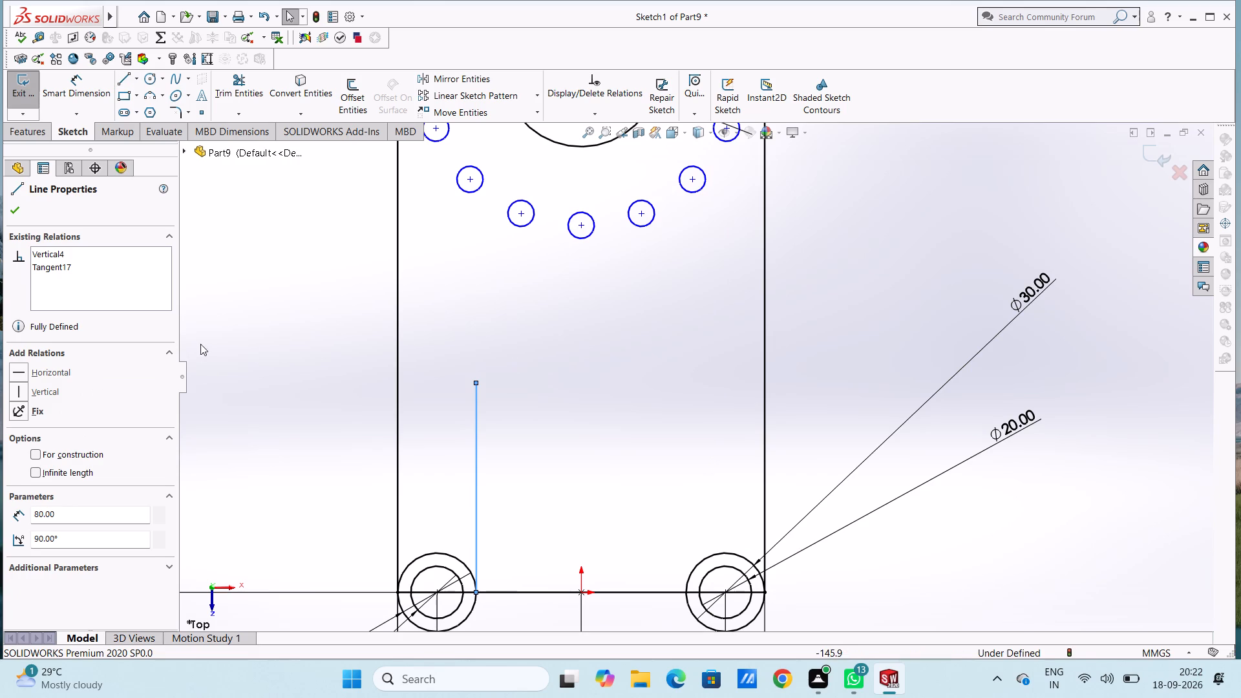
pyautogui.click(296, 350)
# Draw a line about 80 mm up from the right 30 mm circle's left quadrant and join it horizontally to the left inner line's top.
pyautogui.click(125, 80)
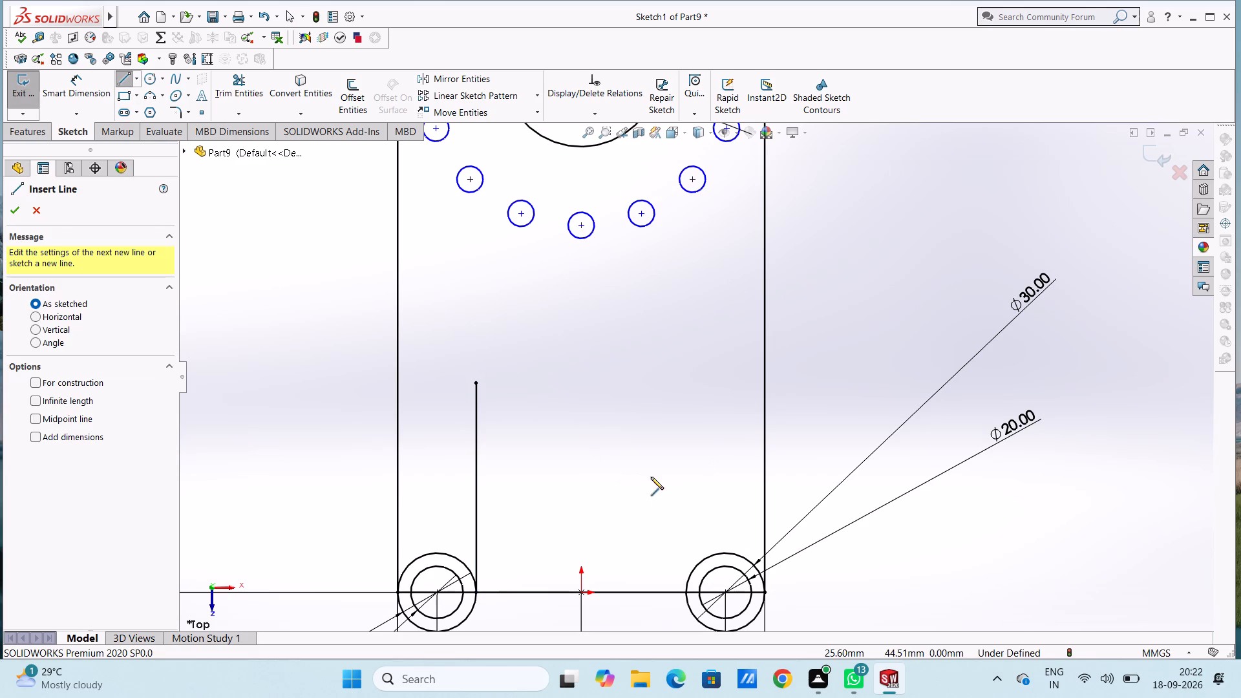
pyautogui.moveTo(684, 593); pyautogui.dragTo(684, 581)
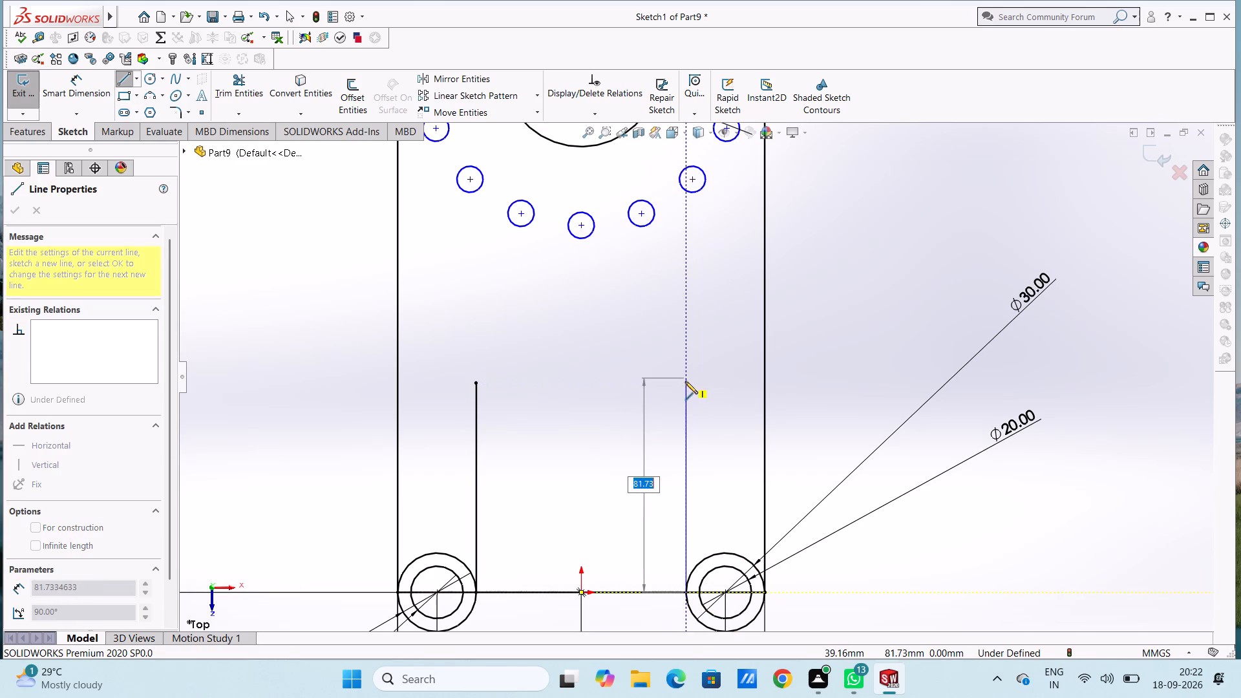
pyautogui.click(685, 383)
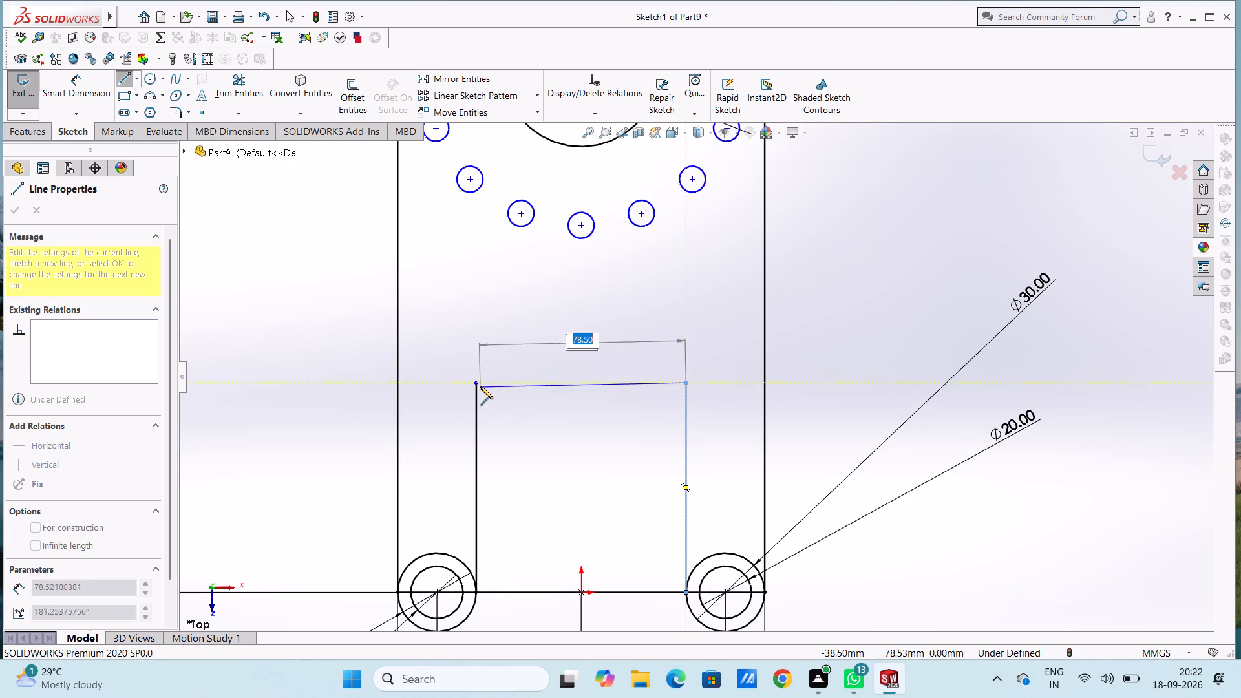
pyautogui.click(477, 383)
pyautogui.press('Escape')
pyautogui.press('Escape')
pyautogui.press('Escape')
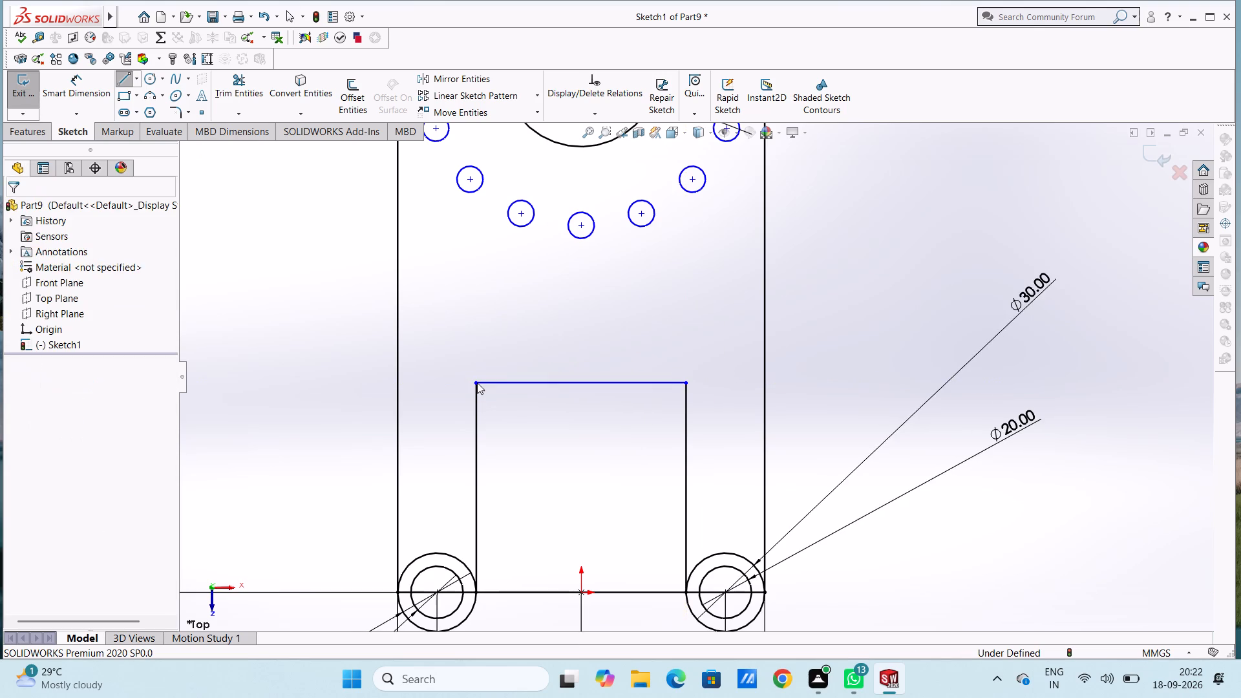
# Dimension the left inner vertical line of the notch and set its length to 90 mm.
pyautogui.scroll(2, 477, 383)
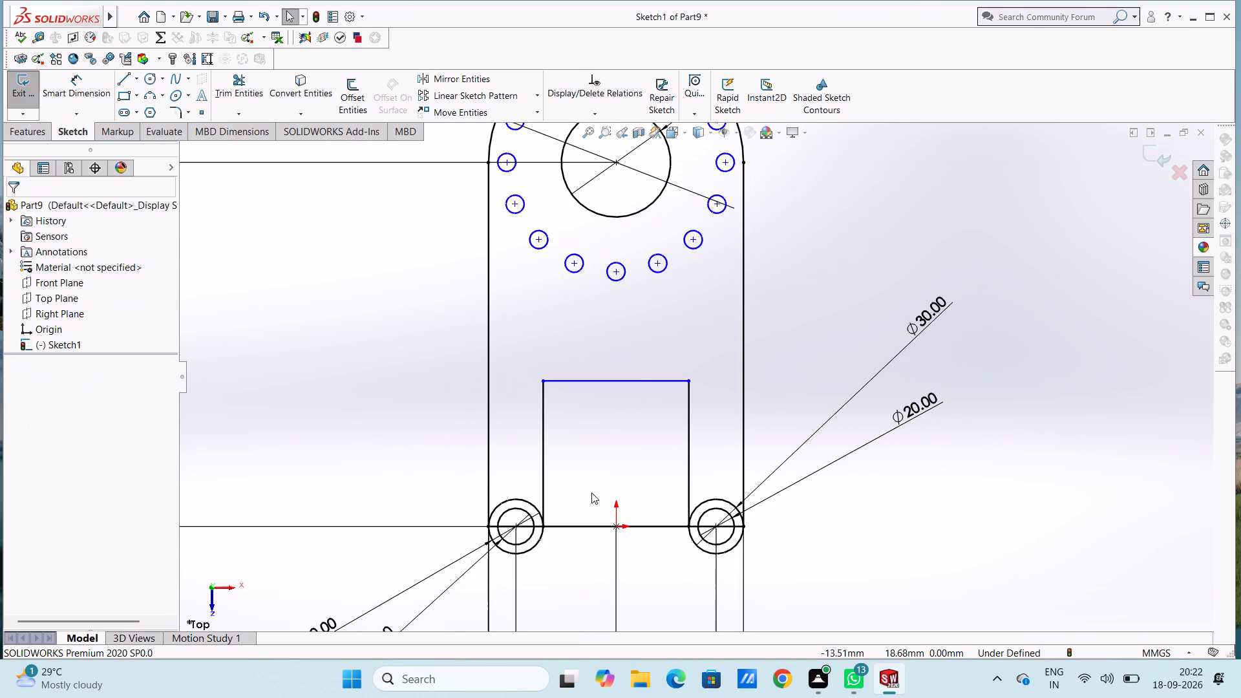
pyautogui.scroll(2, 598, 450)
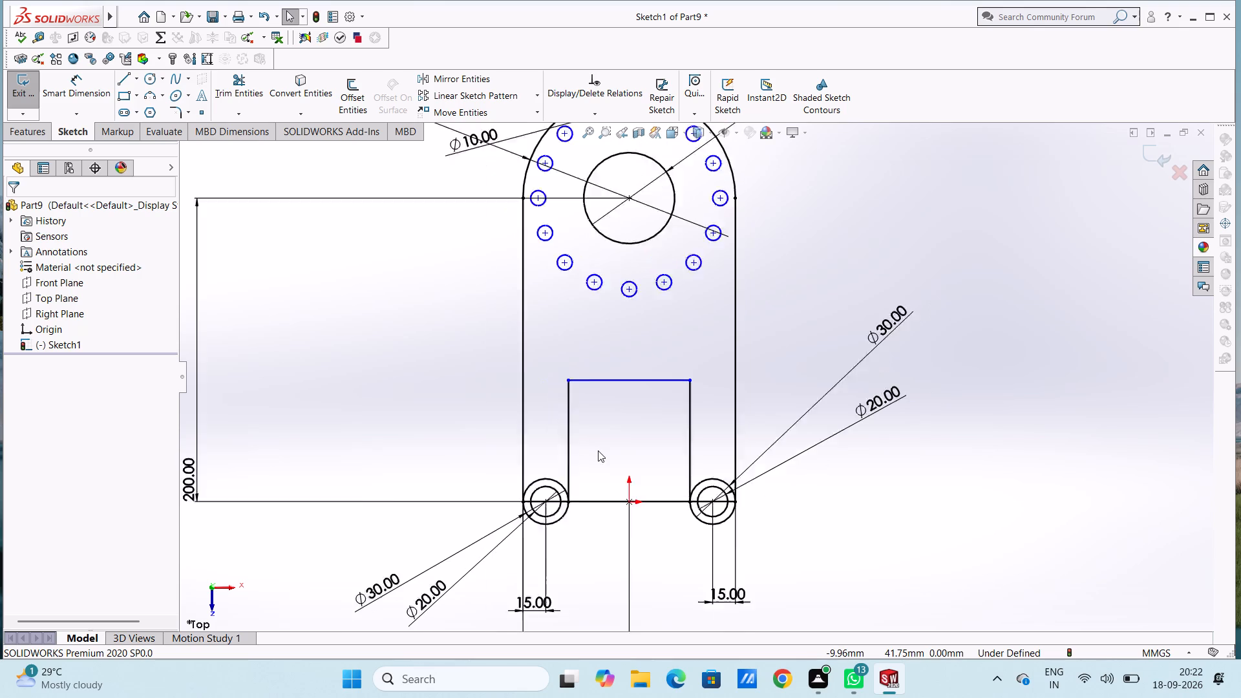
pyautogui.scroll(1, 598, 450)
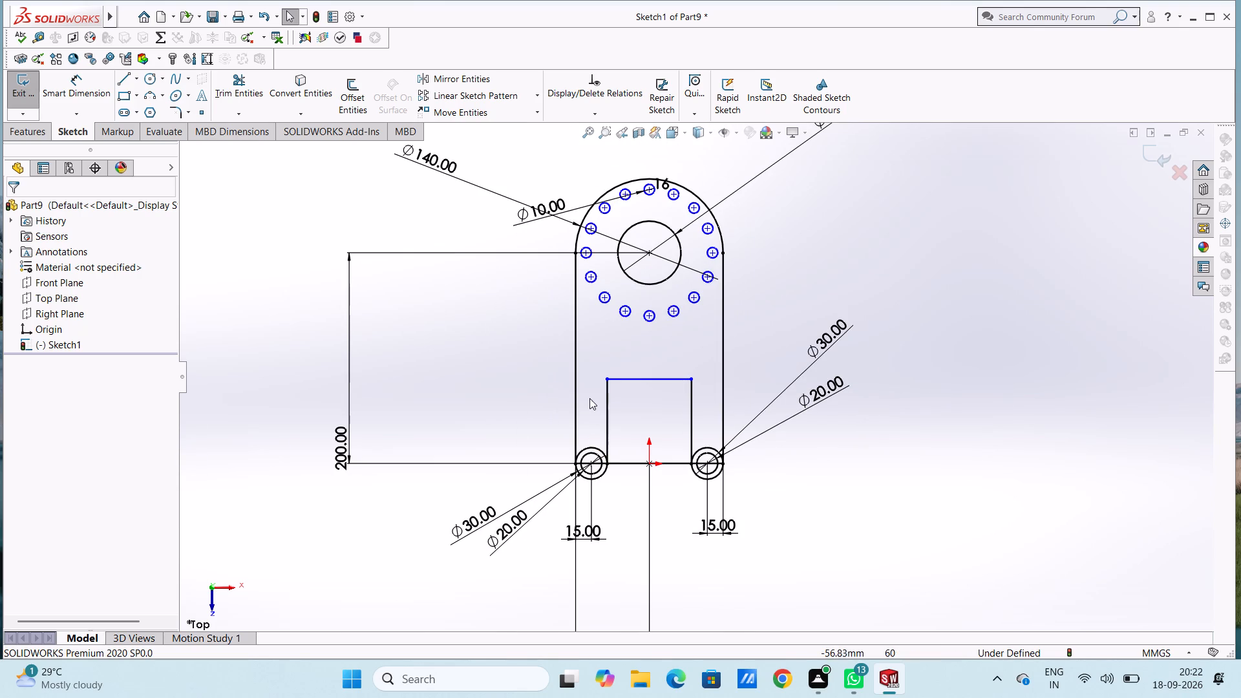
pyautogui.click(68, 90)
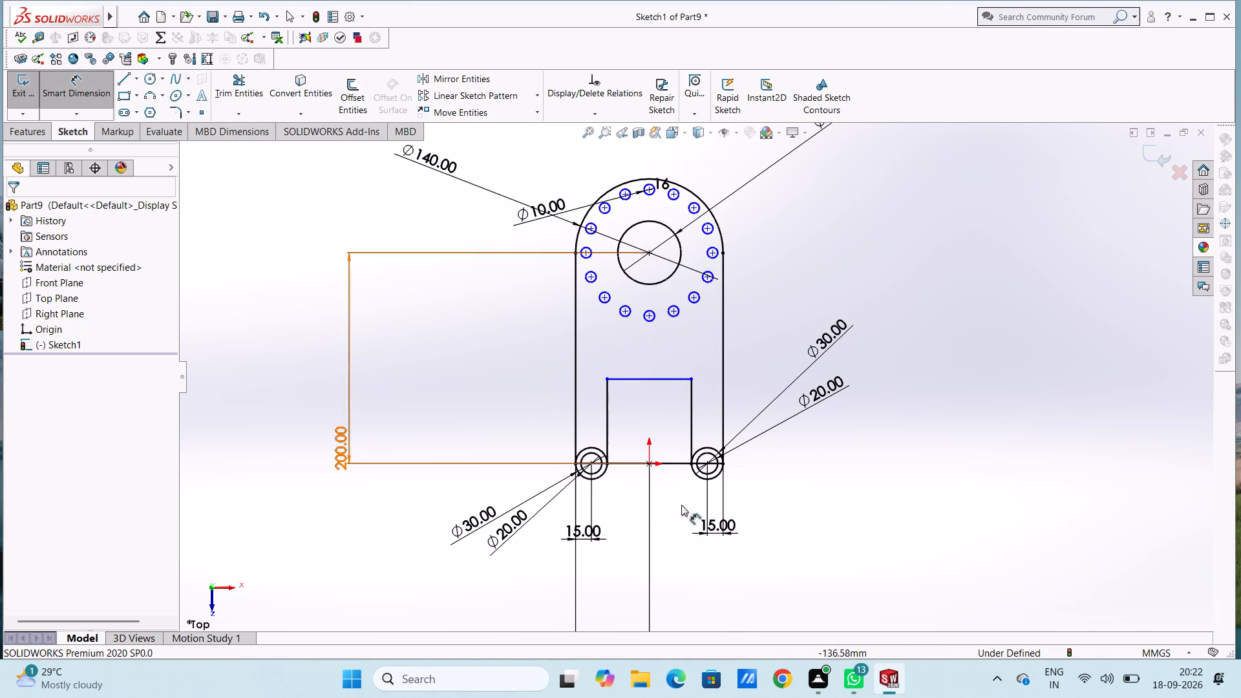
pyautogui.click(607, 406)
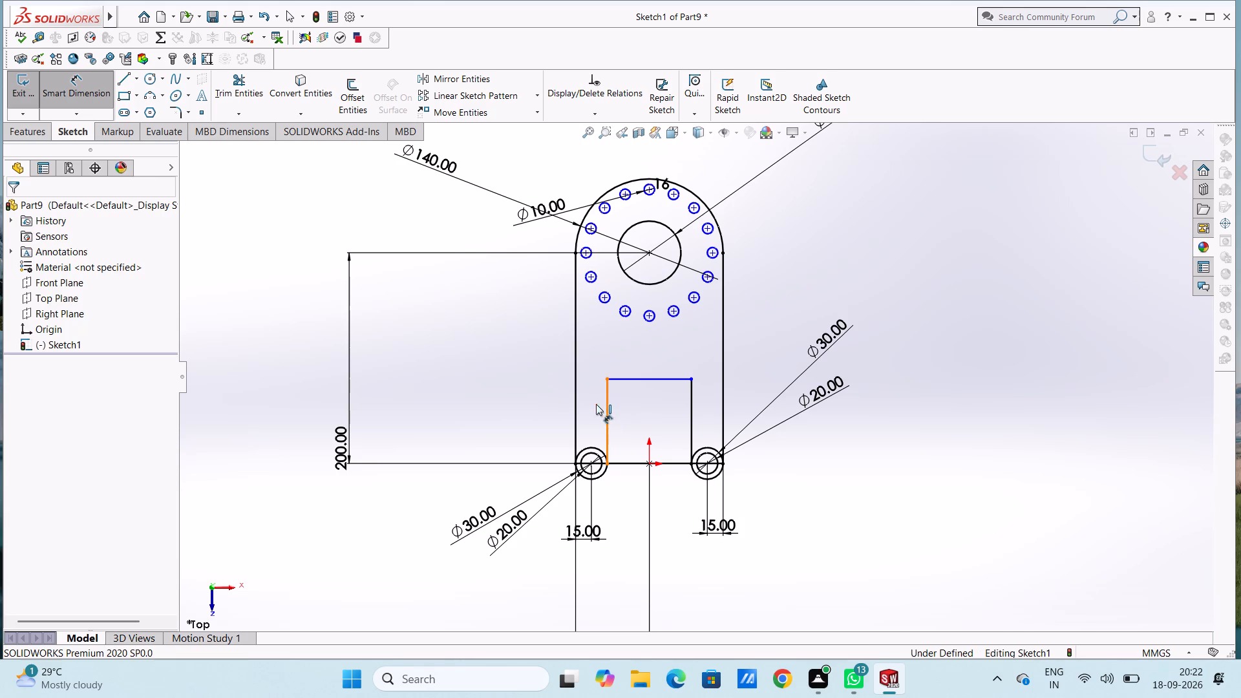
pyautogui.click(285, 379)
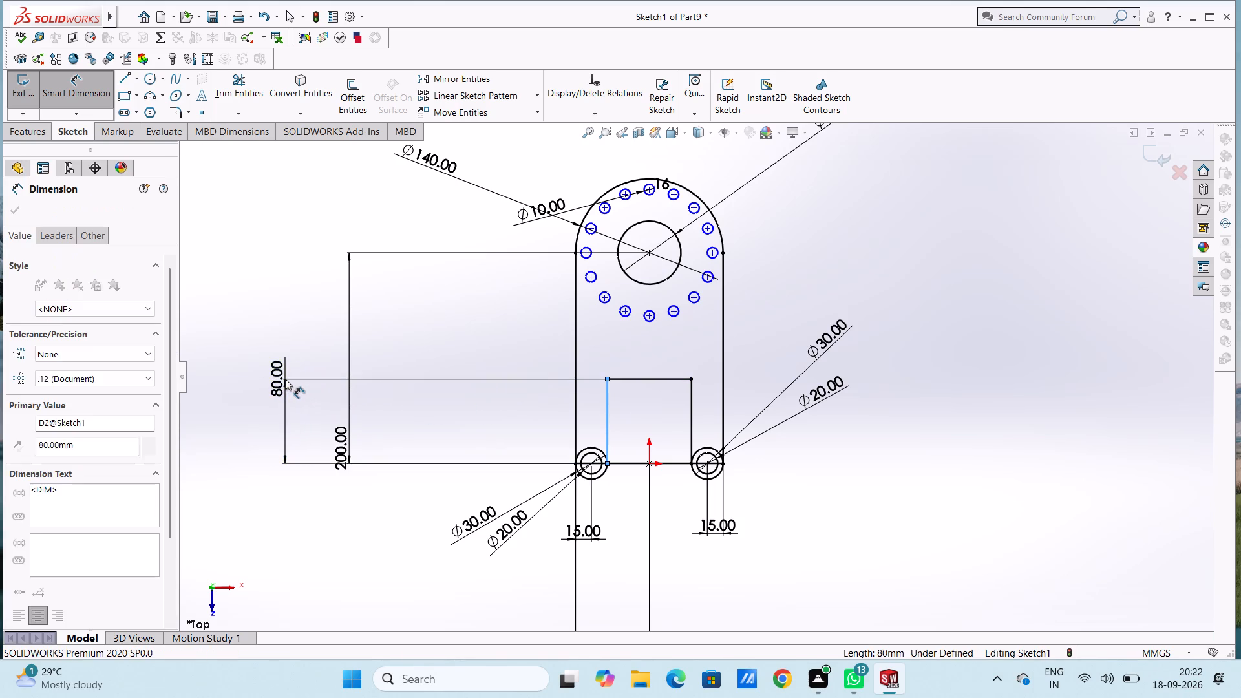
pyautogui.write('90')
pyautogui.press('Return')
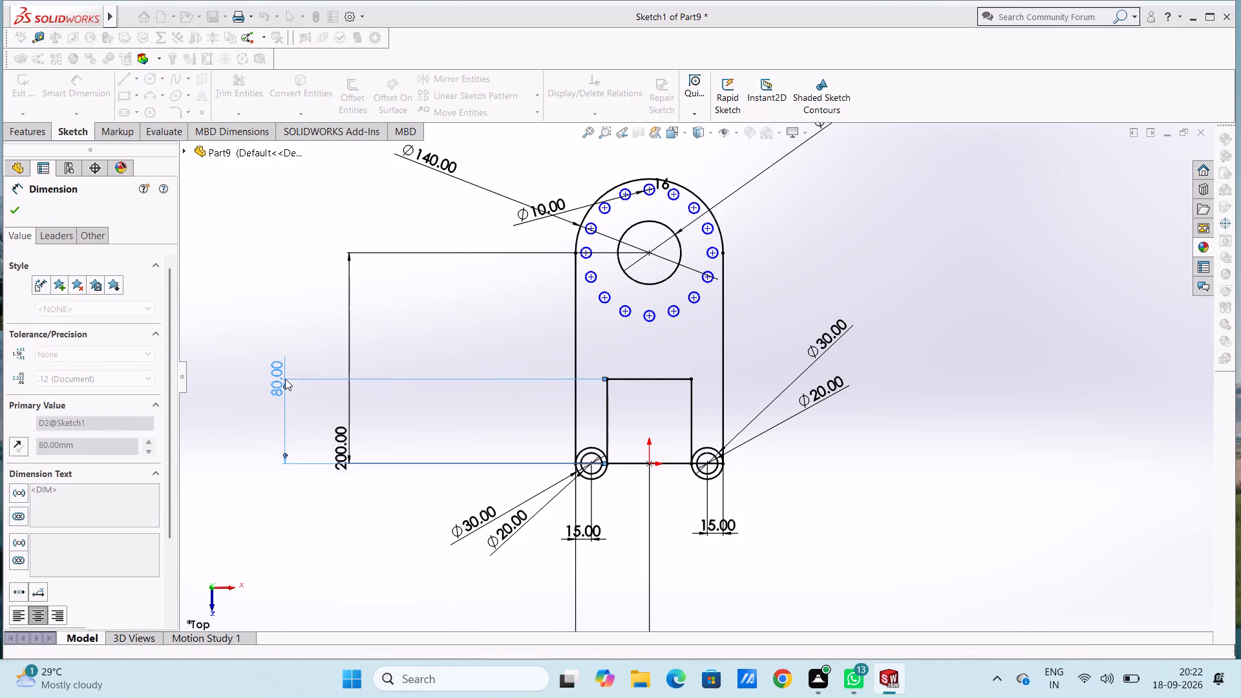
pyautogui.click(239, 291)
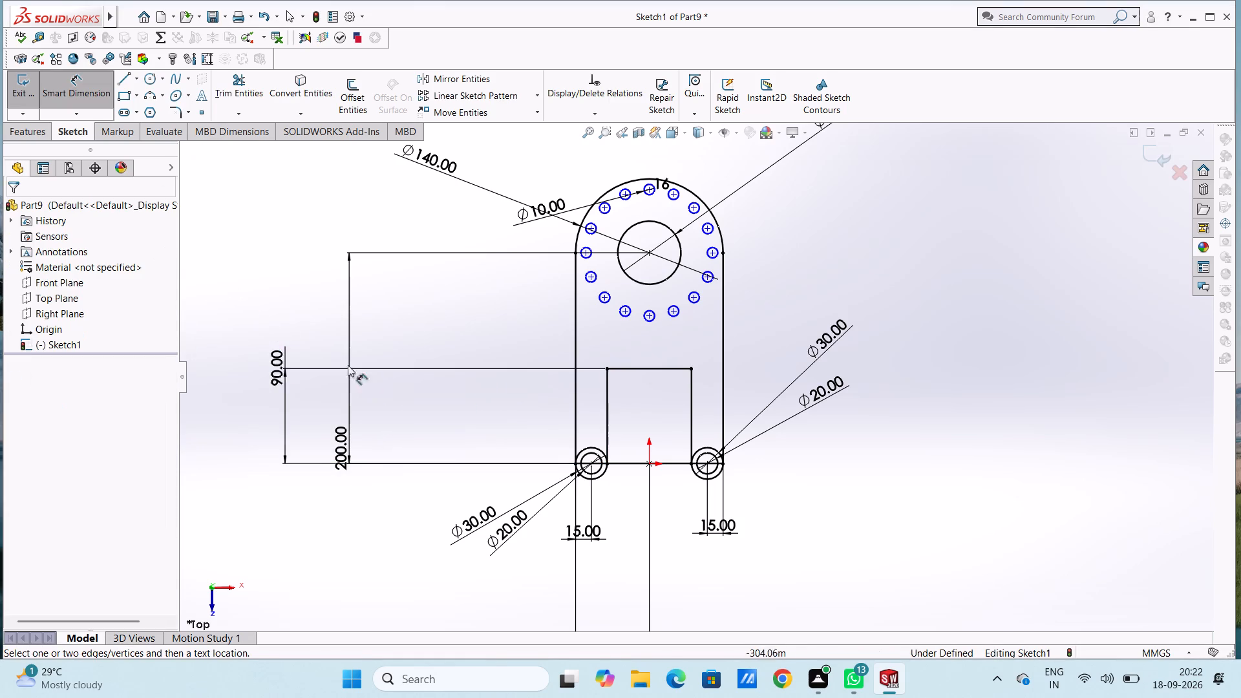
pyautogui.press('Escape')
pyautogui.press('Escape')
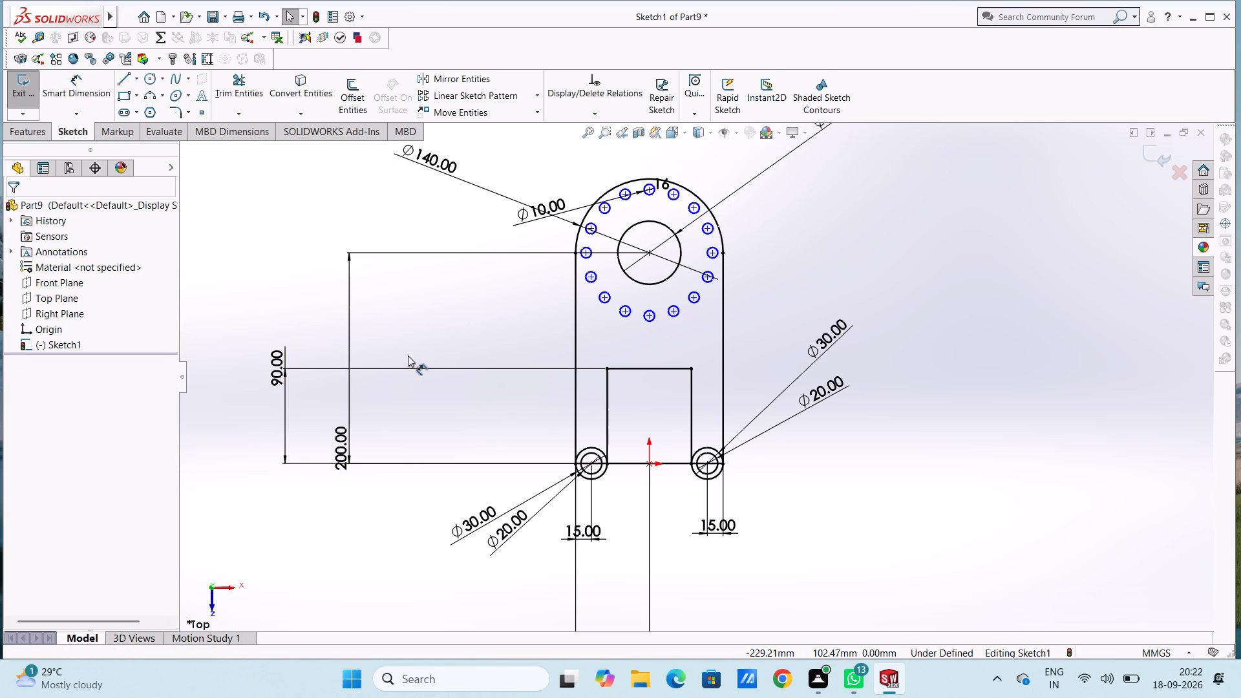
# Trim away the baseline across the left 30 mm circle, that circle's upper half, and the baseline between the two legs.
pyautogui.click(218, 89)
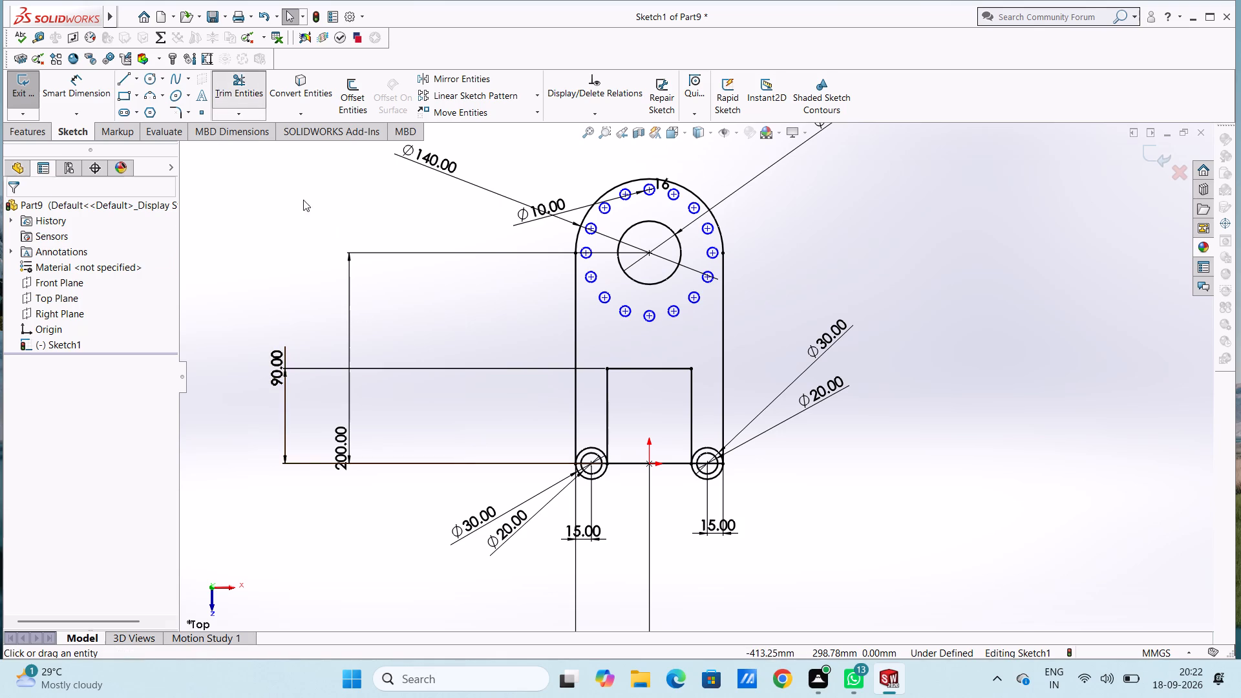
pyautogui.scroll(-8, 692, 456)
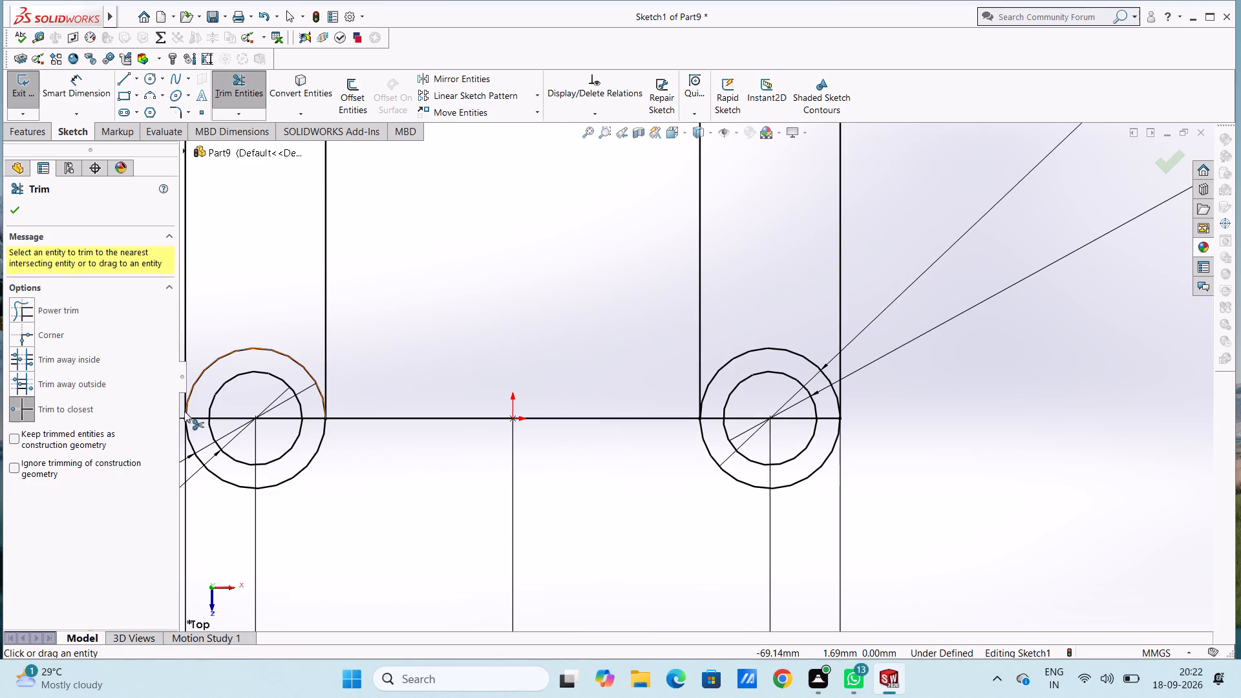
pyautogui.click(222, 415)
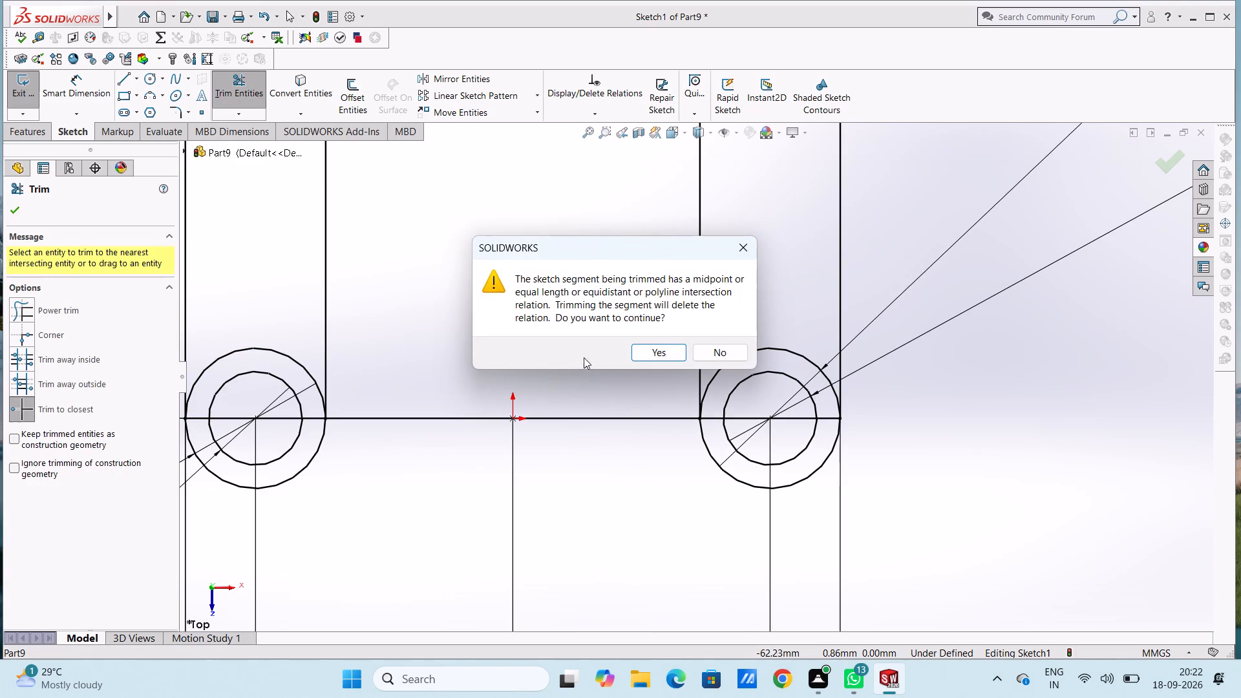
pyautogui.click(661, 348)
pyautogui.scroll(2, 405, 441)
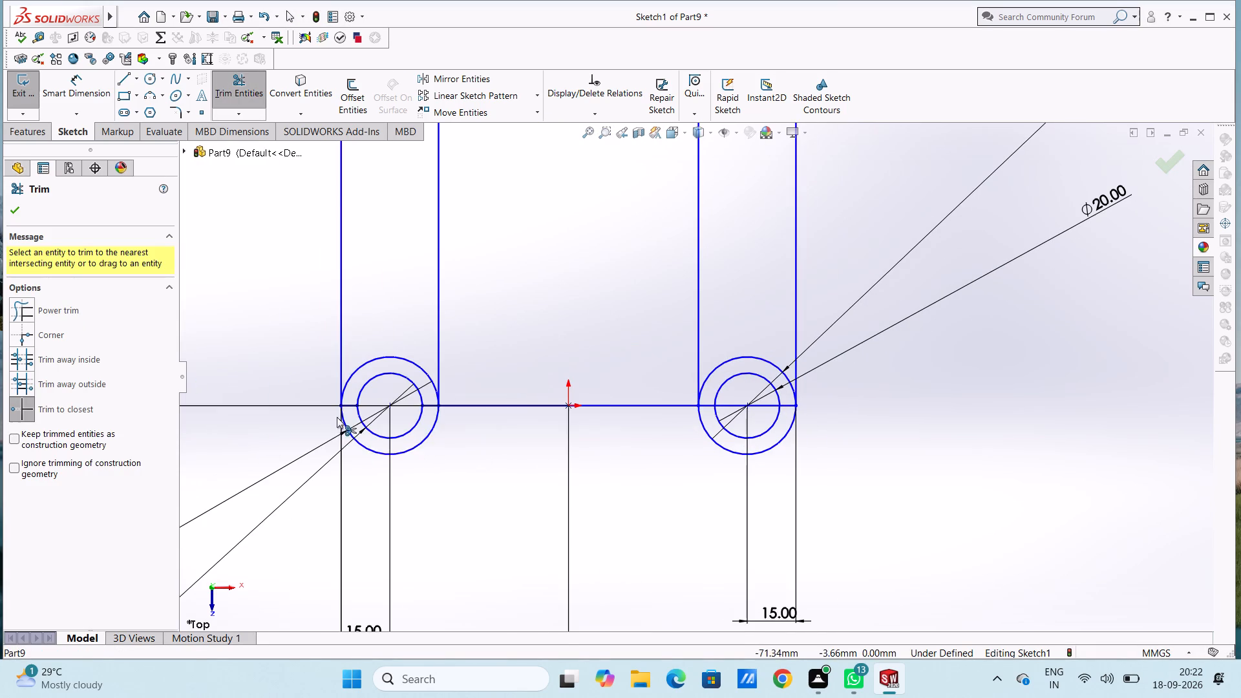
pyautogui.click(348, 404)
pyautogui.click(350, 374)
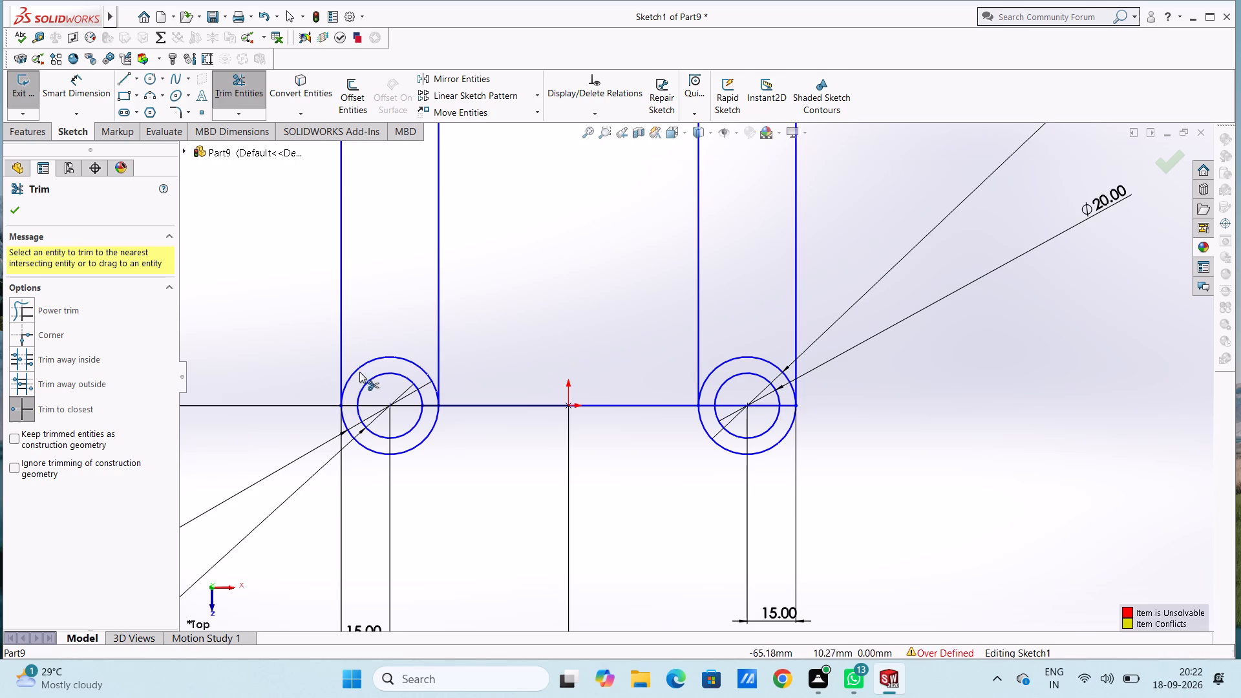
pyautogui.click(430, 404)
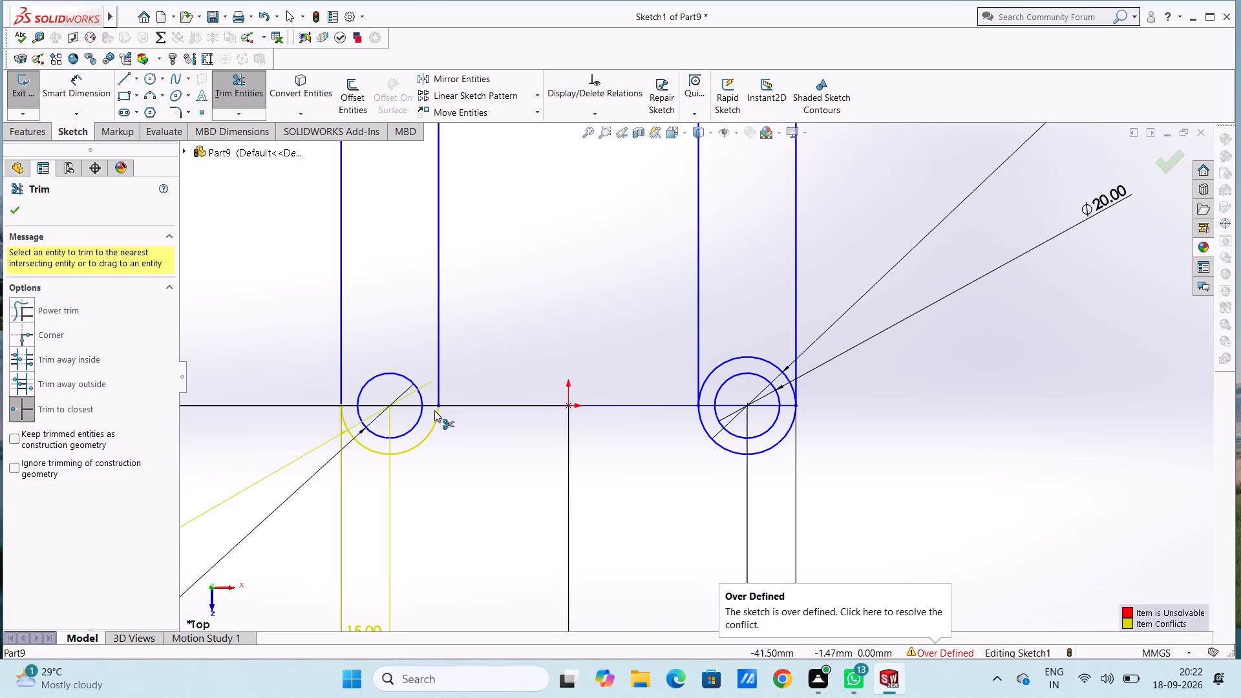
pyautogui.click(460, 405)
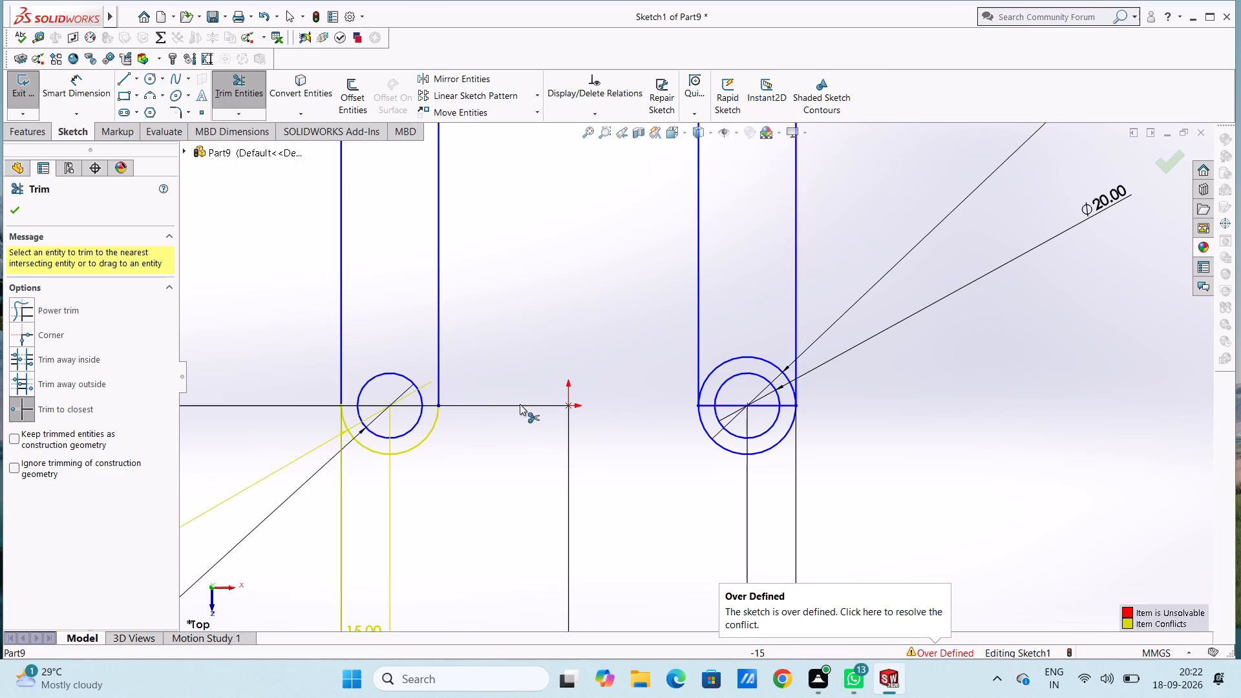
pyautogui.click(520, 403)
# Trim away the baseline across the right 30 mm circle and that circle's upper half.
pyautogui.click(708, 404)
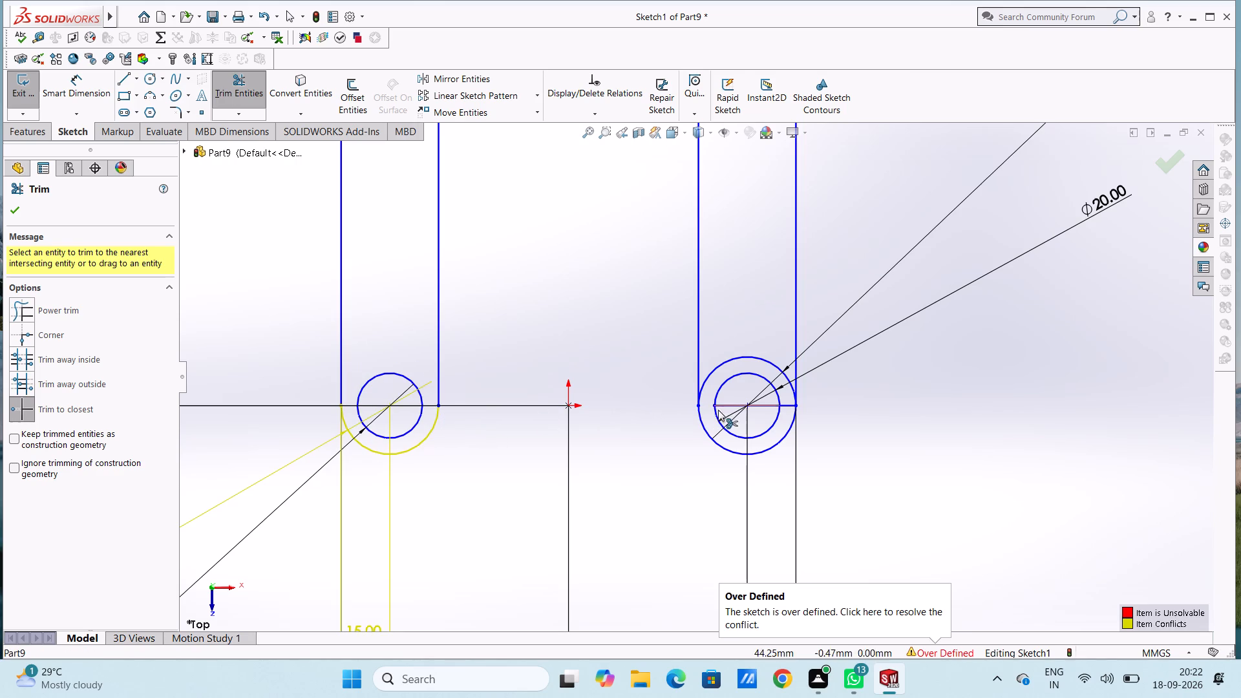
pyautogui.click(725, 404)
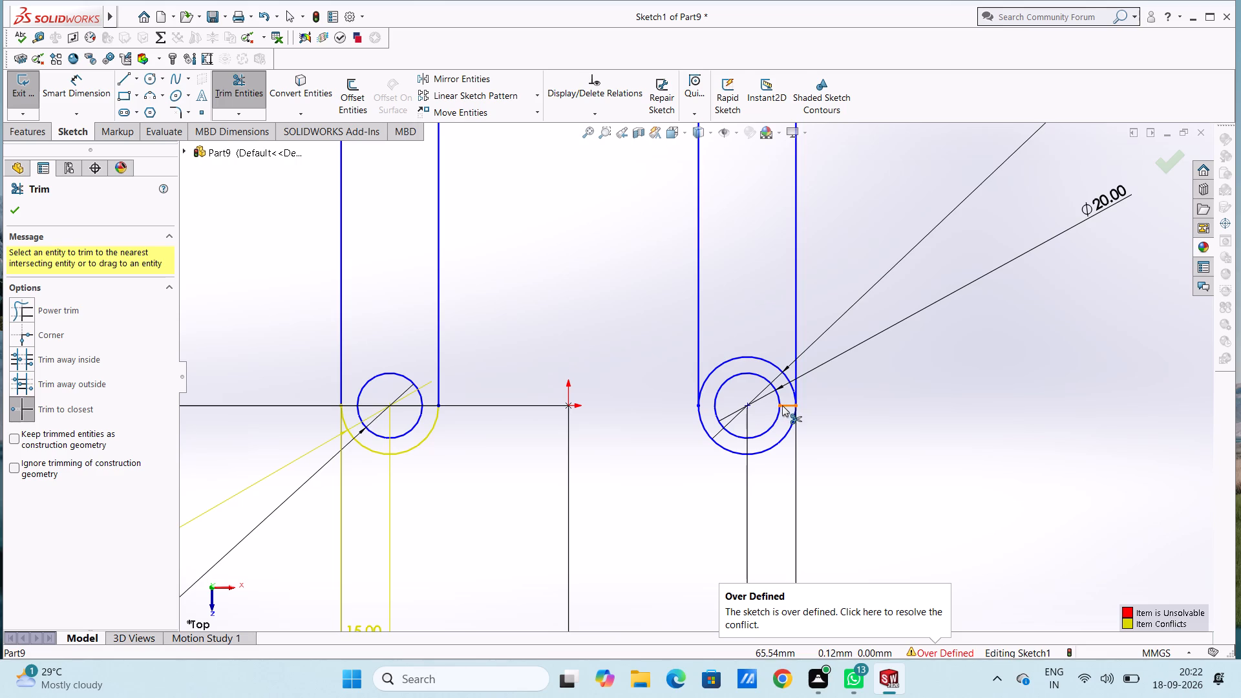
pyautogui.click(782, 405)
pyautogui.click(743, 358)
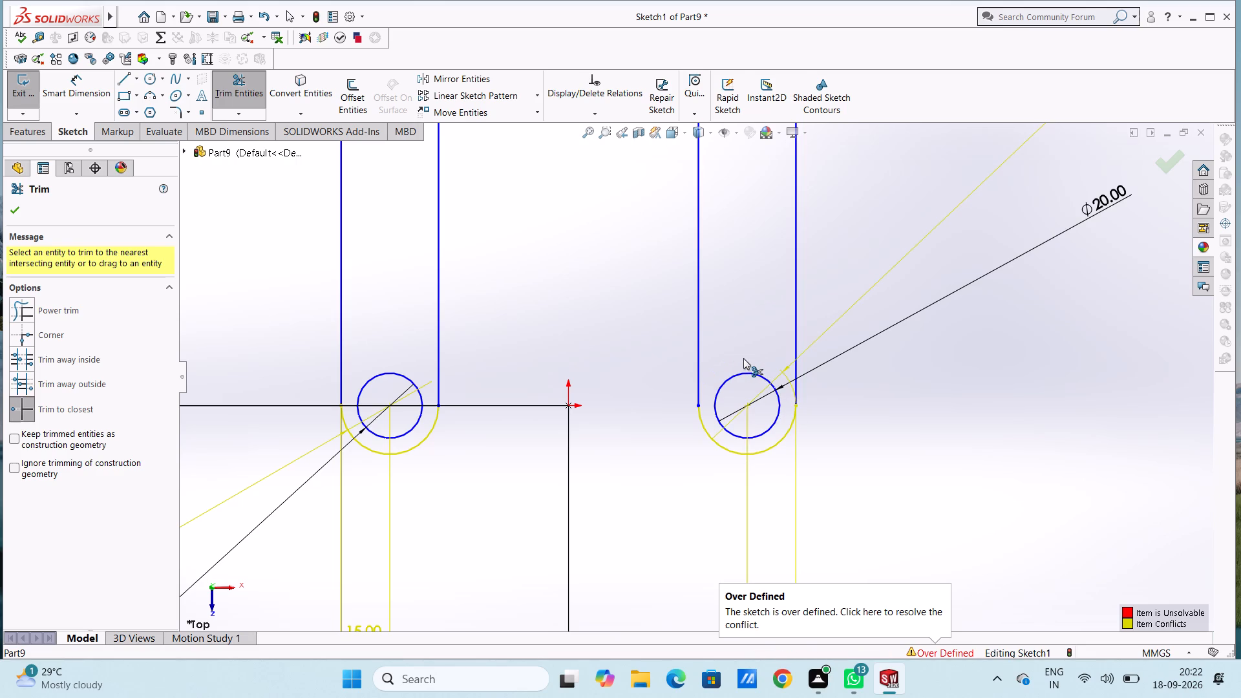
pyautogui.press('Escape')
pyautogui.press('Escape')
pyautogui.press('Escape')
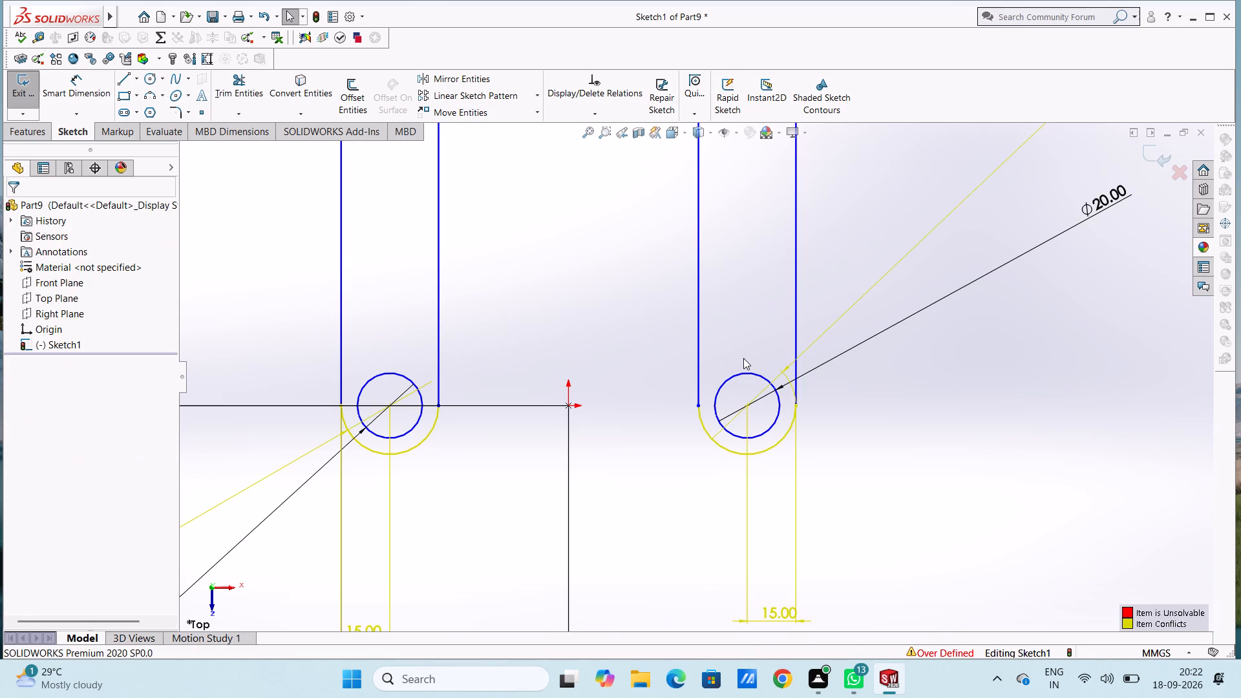
# Delete the right leg's 15 mm dimension and the left arc's 30 mm diameter dimension.
pyautogui.scroll(3, 743, 358)
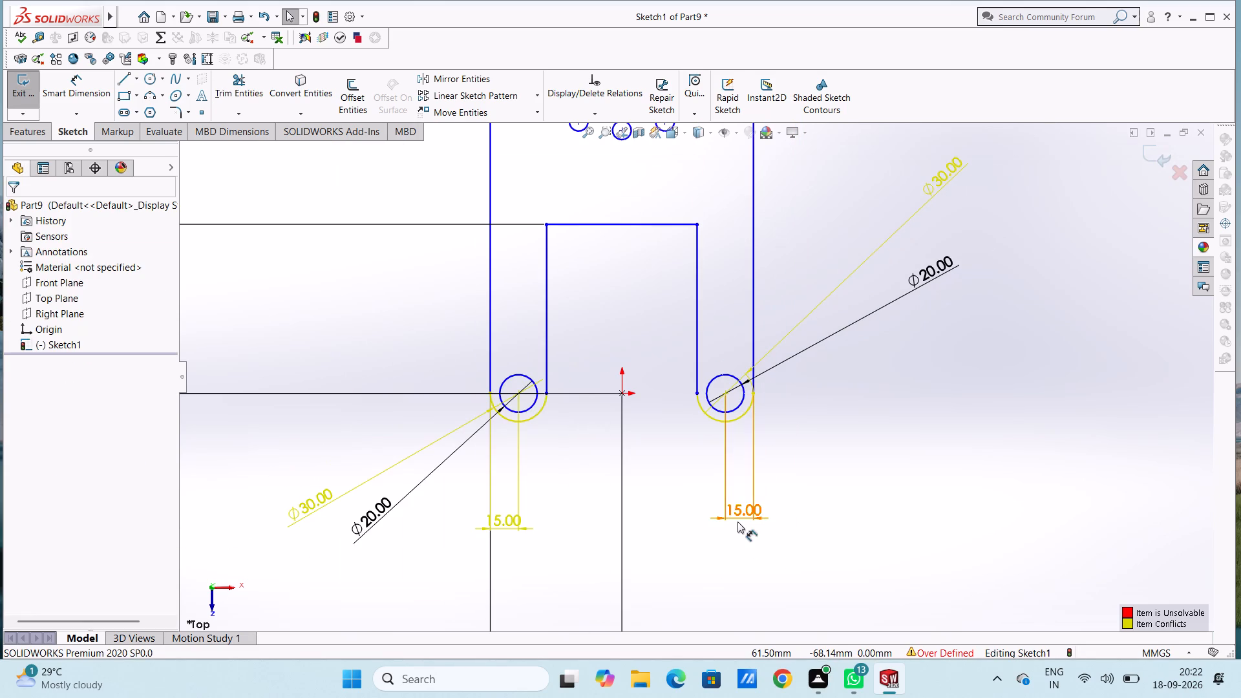
pyautogui.click(737, 522)
pyautogui.press('Delete')
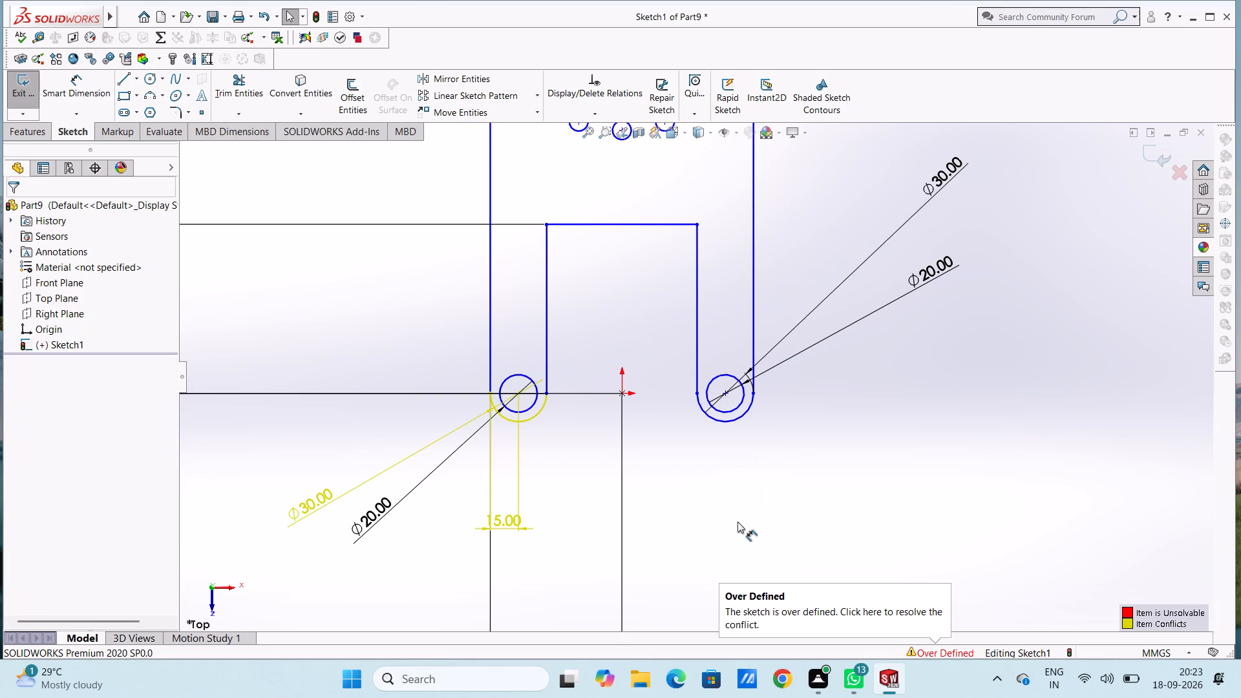
pyautogui.click(388, 467)
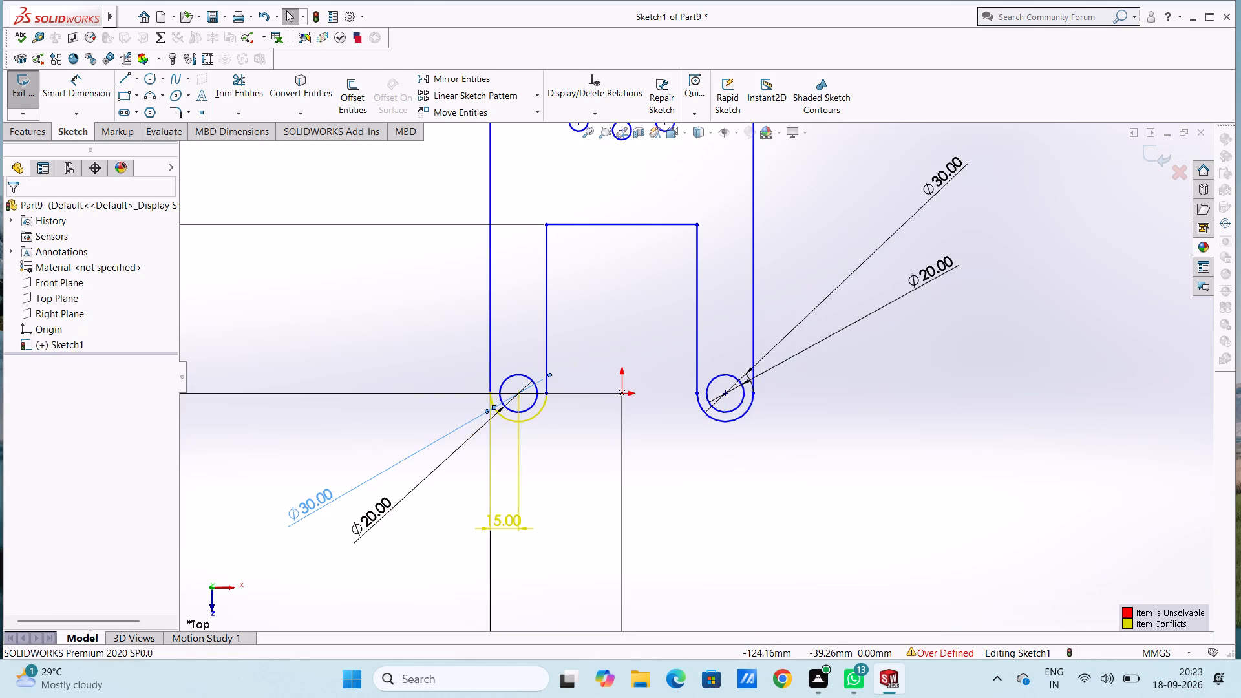
pyautogui.press('Delete')
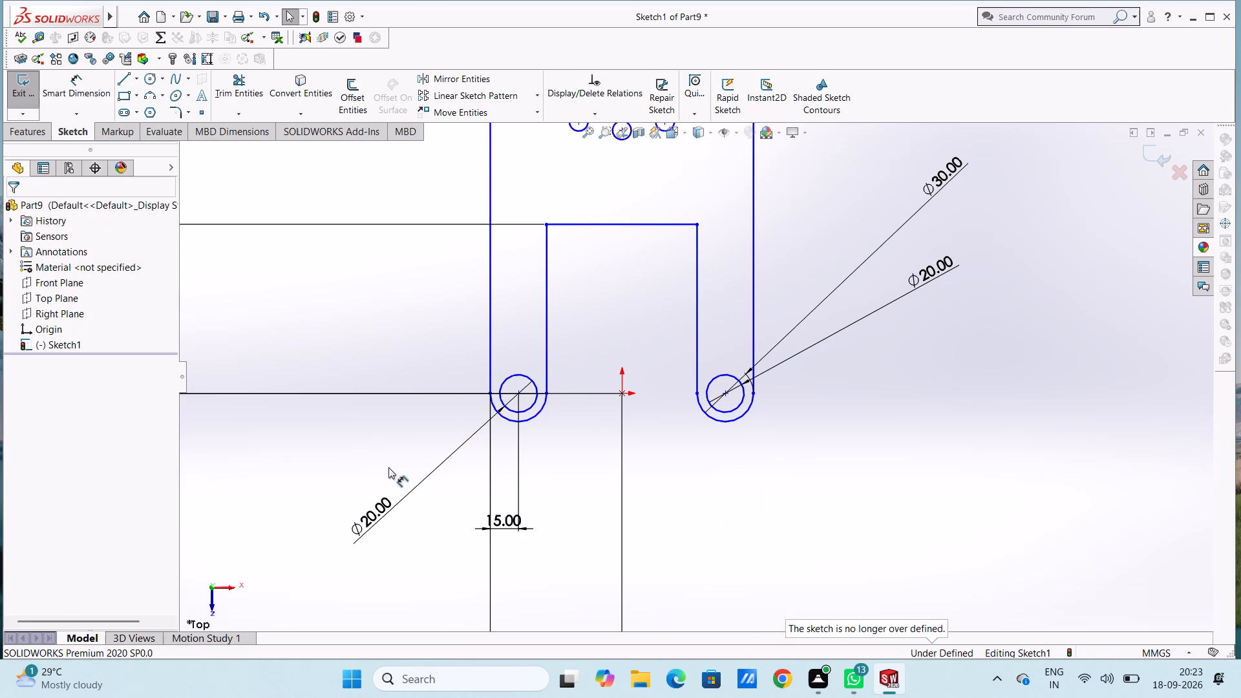
# Extrude the trimmed plate profile as a blind boss 100 mm deep.
pyautogui.scroll(4, 388, 467)
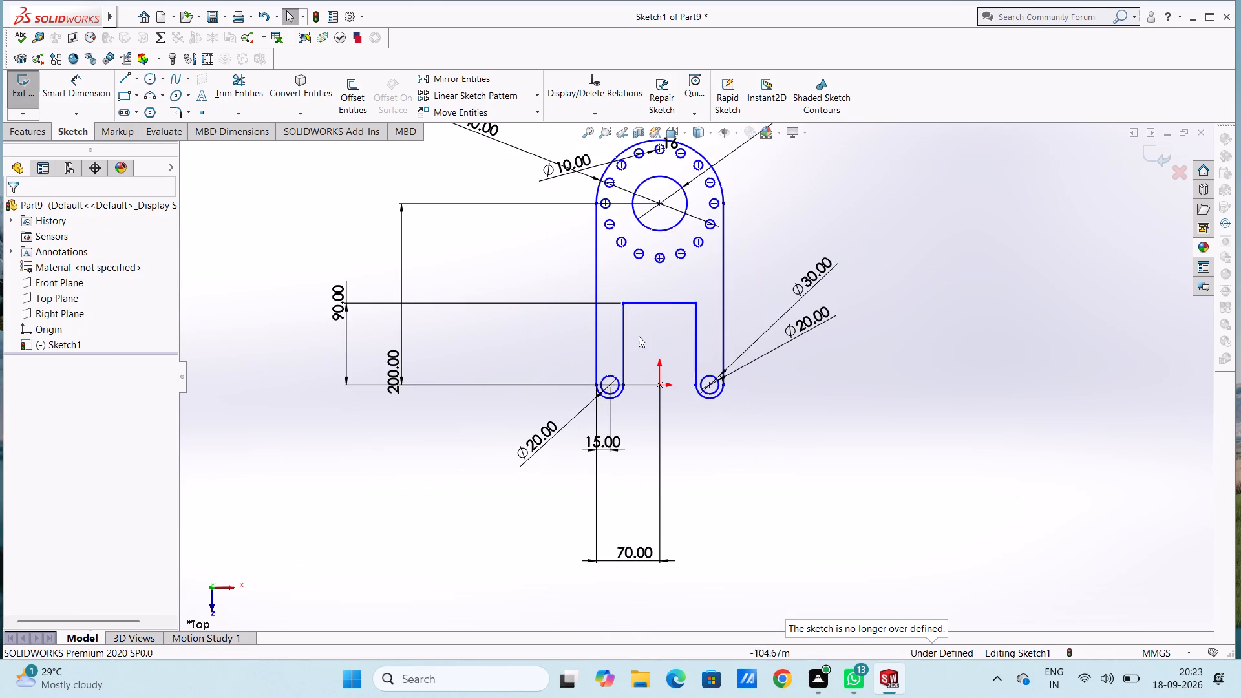
pyautogui.click(32, 134)
pyautogui.click(14, 92)
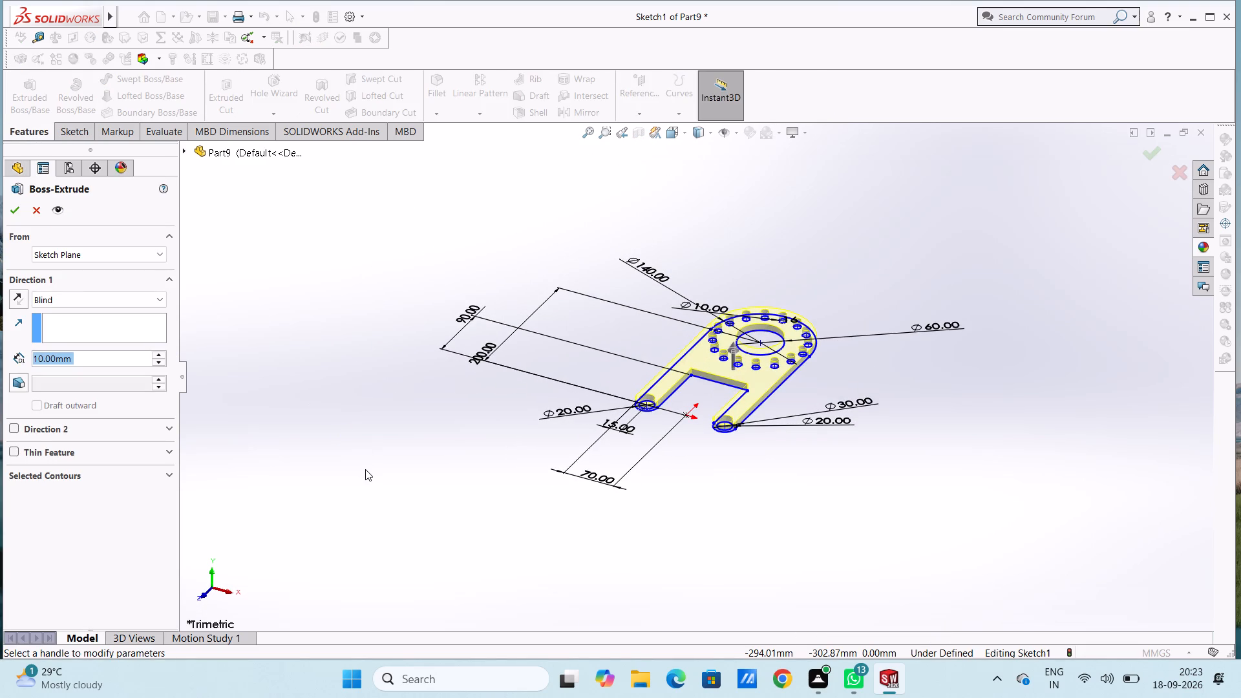
pyautogui.write('100')
pyautogui.press('Return')
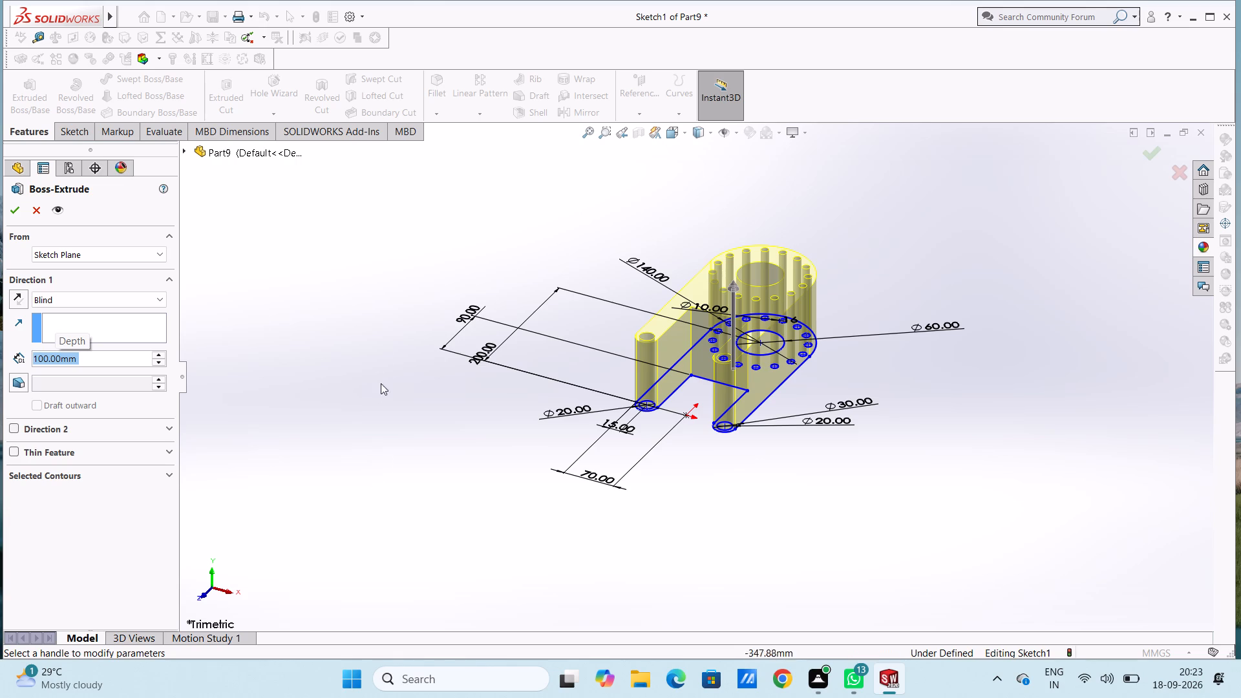
pyautogui.moveTo(374, 288); pyautogui.dragTo(514, 343, button='middle')
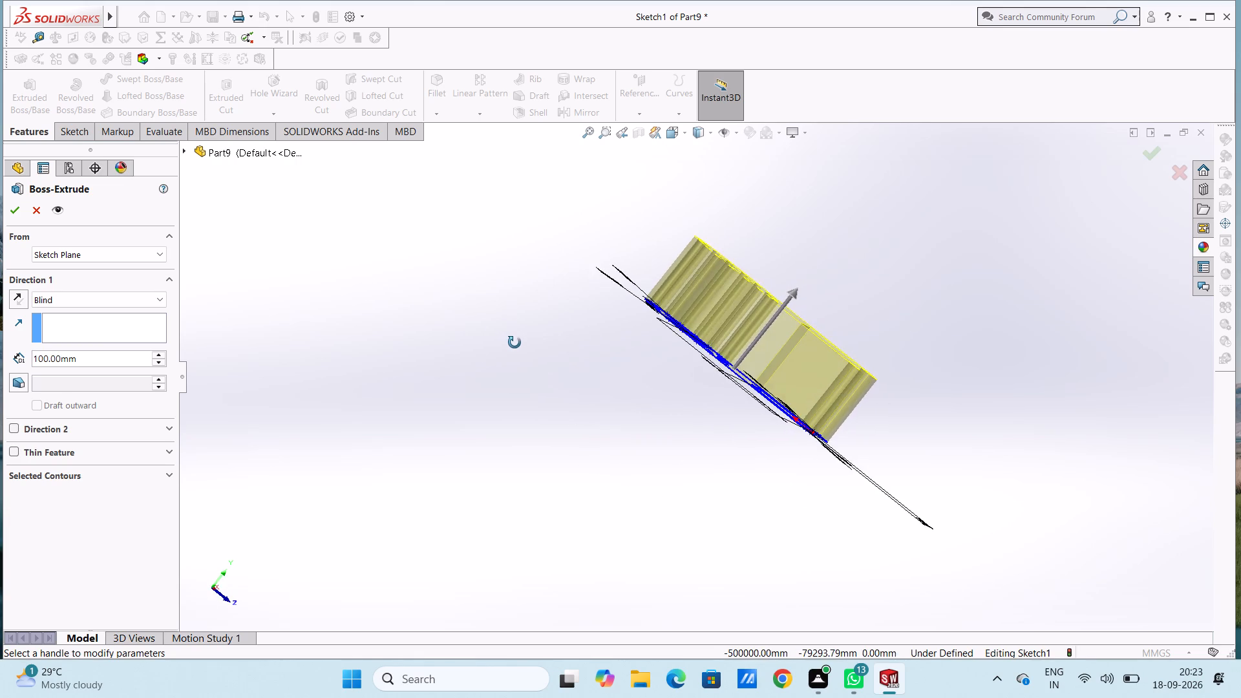
pyautogui.moveTo(514, 343); pyautogui.dragTo(508, 349, button='middle')
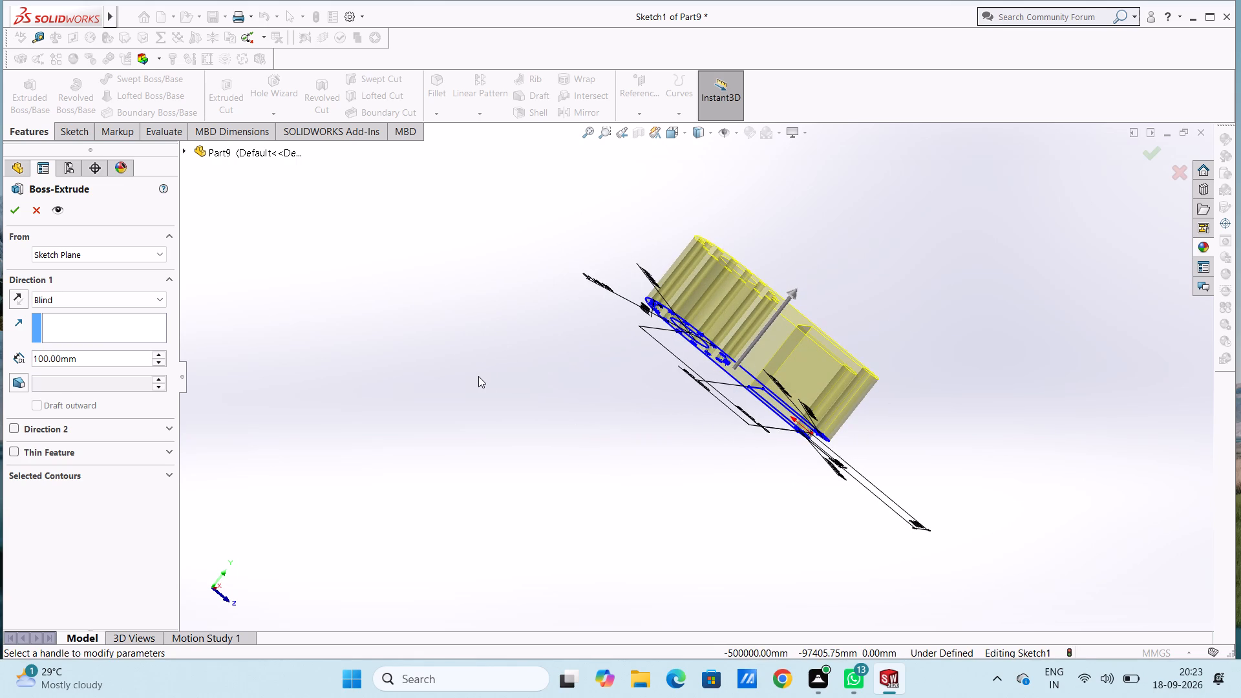
pyautogui.click(12, 209)
pyautogui.click(381, 375)
# Start a new sketch on the flat inner wall of the notch, seen from the front.
pyautogui.moveTo(404, 345); pyautogui.dragTo(374, 407, button='middle')
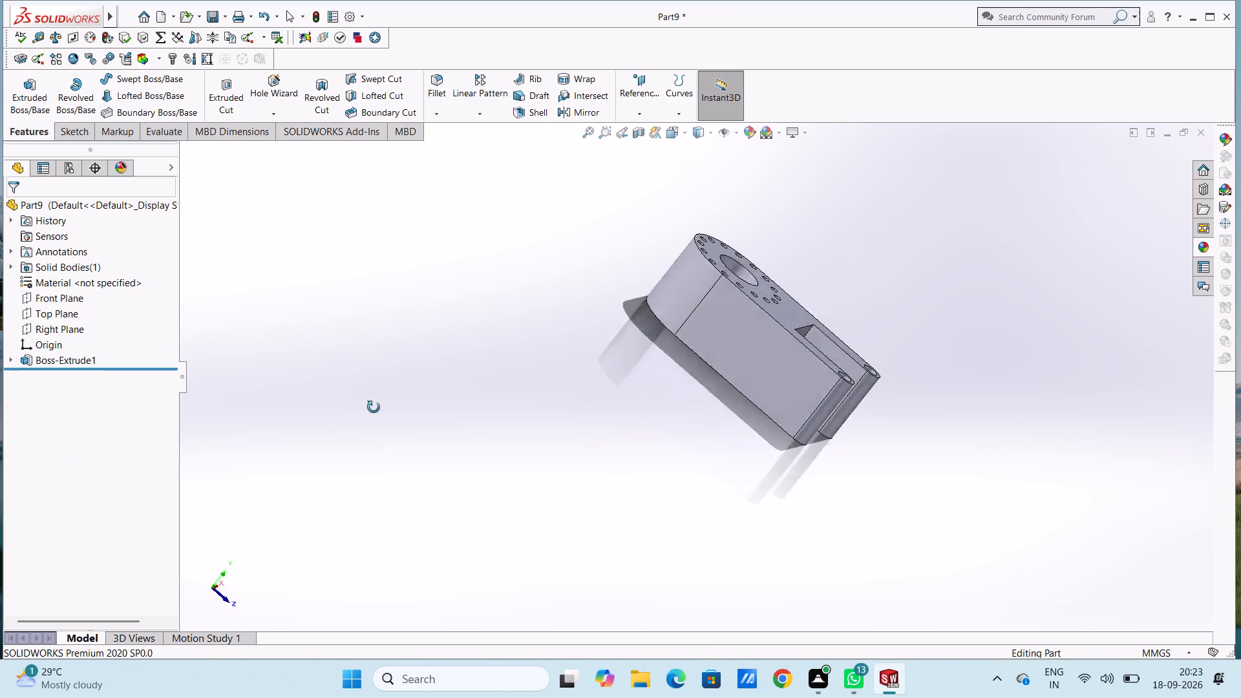
pyautogui.moveTo(374, 407); pyautogui.dragTo(314, 456, button='middle')
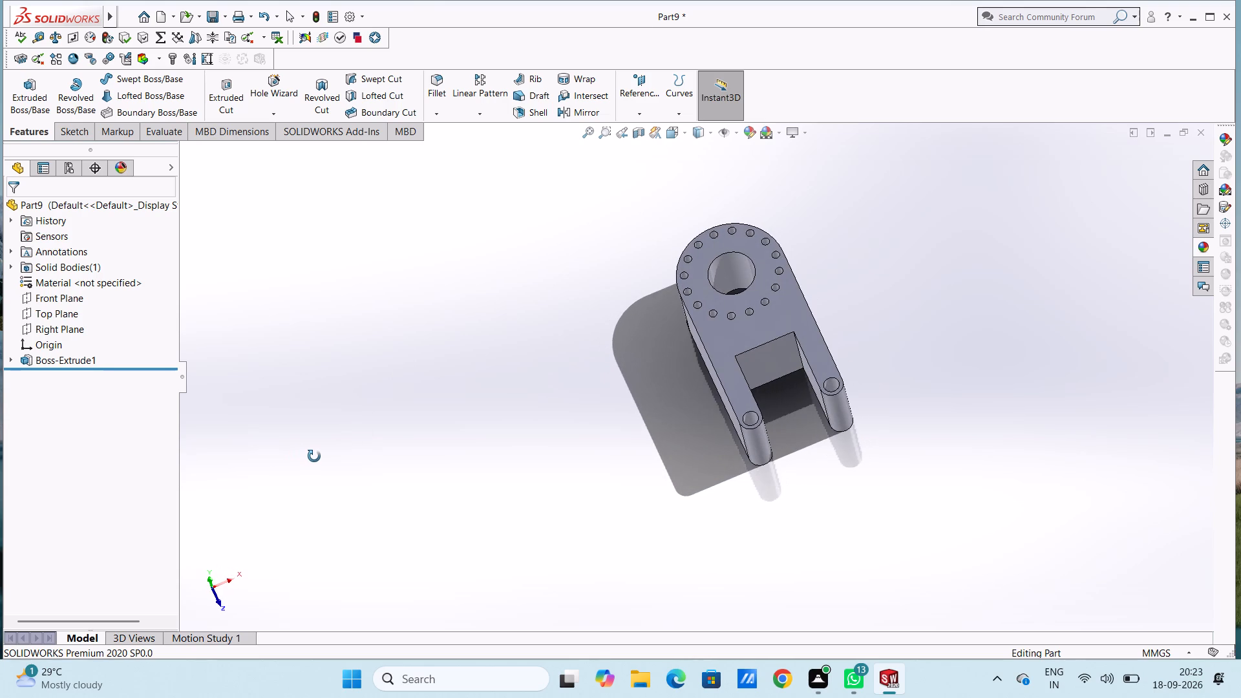
pyautogui.moveTo(314, 456); pyautogui.dragTo(315, 456, button='middle')
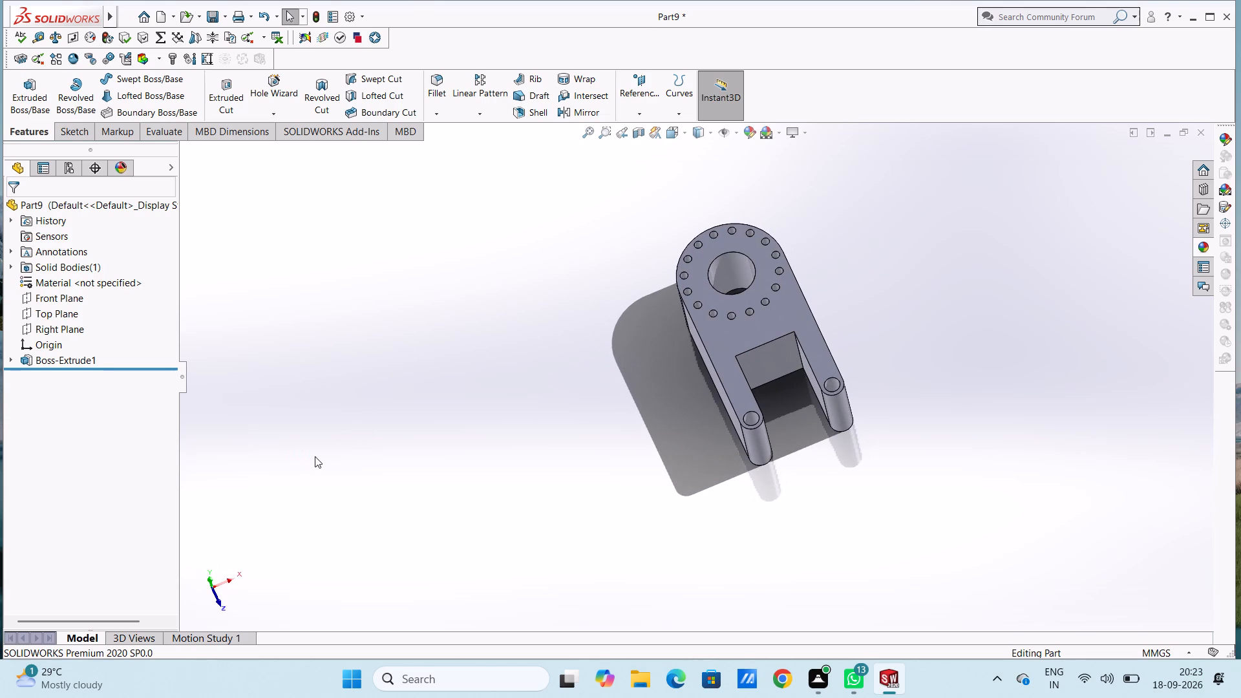
pyautogui.hotkey('ctrl', '5')
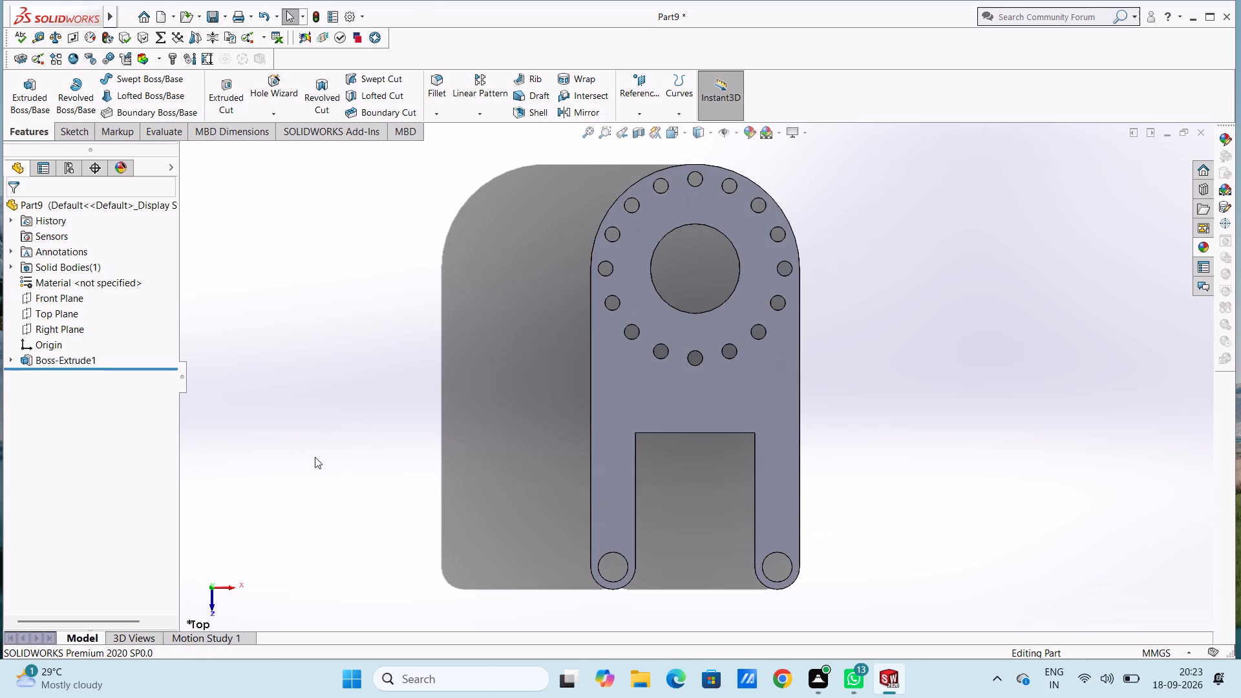
pyautogui.hotkey('ctrl', '1')
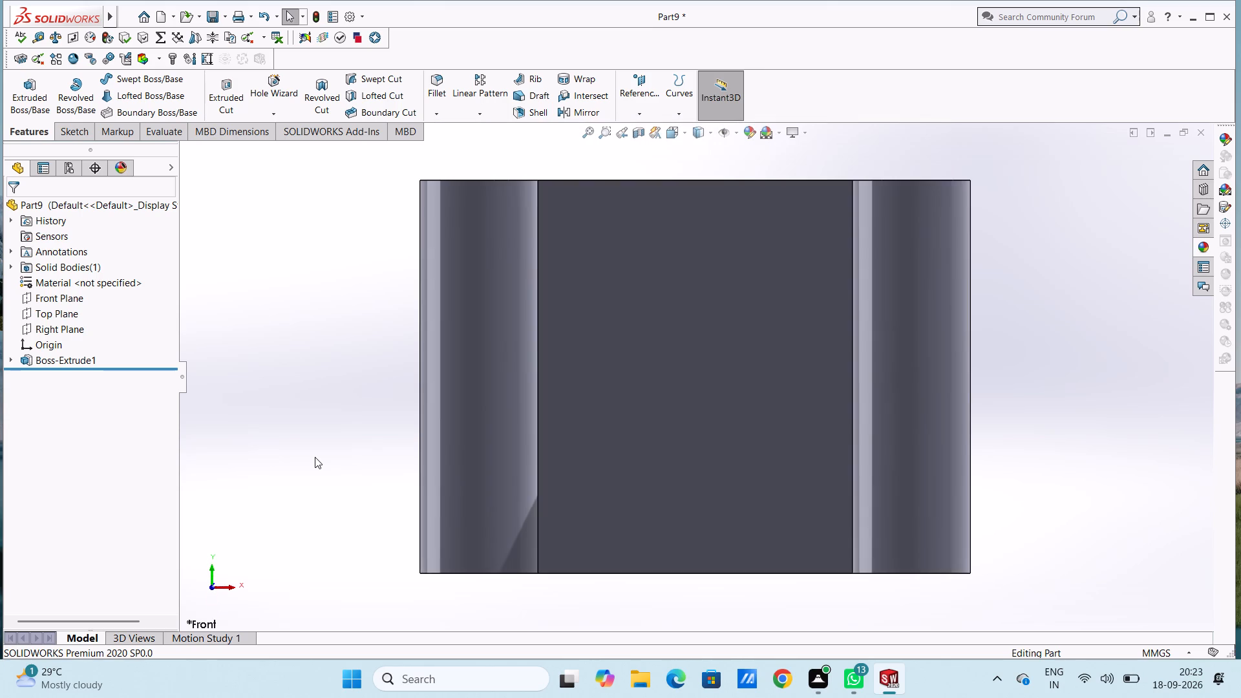
pyautogui.click(734, 350)
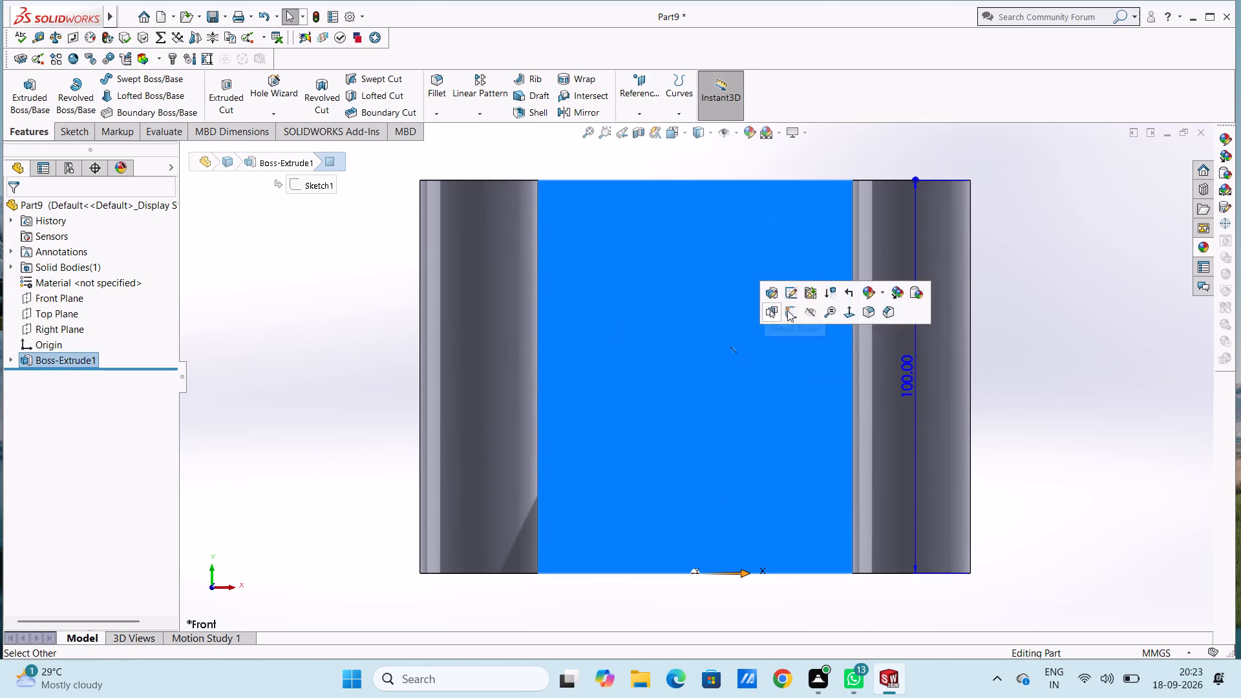
pyautogui.click(791, 310)
pyautogui.click(315, 408)
# Draw a horizontal midpoint line centred on the notch wall's top edge, with a half-length of 15 mm.
pyautogui.scroll(1, 474, 370)
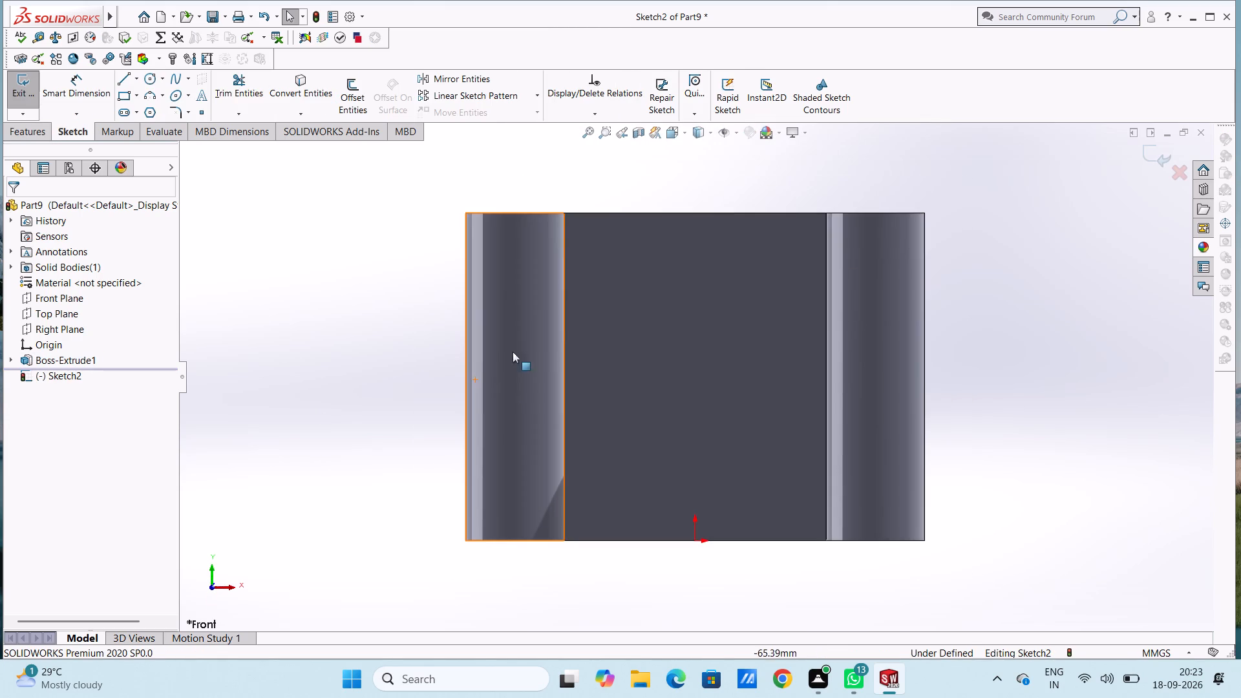
pyautogui.scroll(3, 680, 222)
pyautogui.scroll(-2, 694, 198)
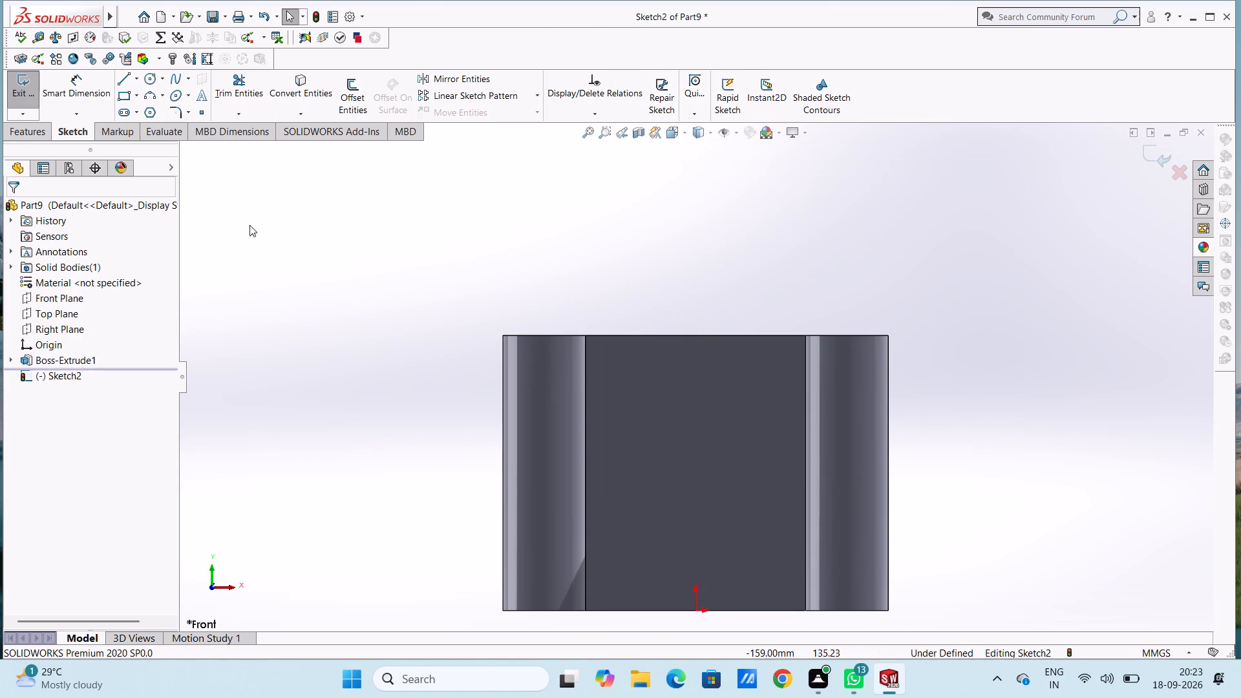
pyautogui.click(136, 79)
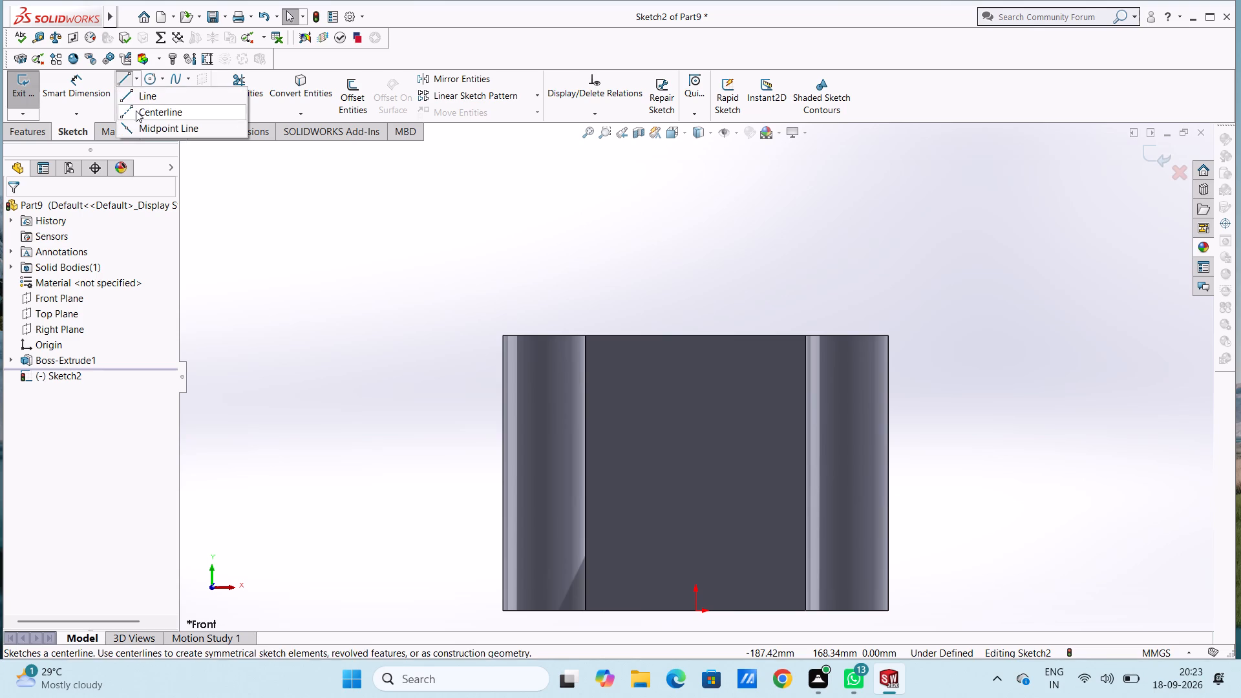
pyautogui.click(138, 127)
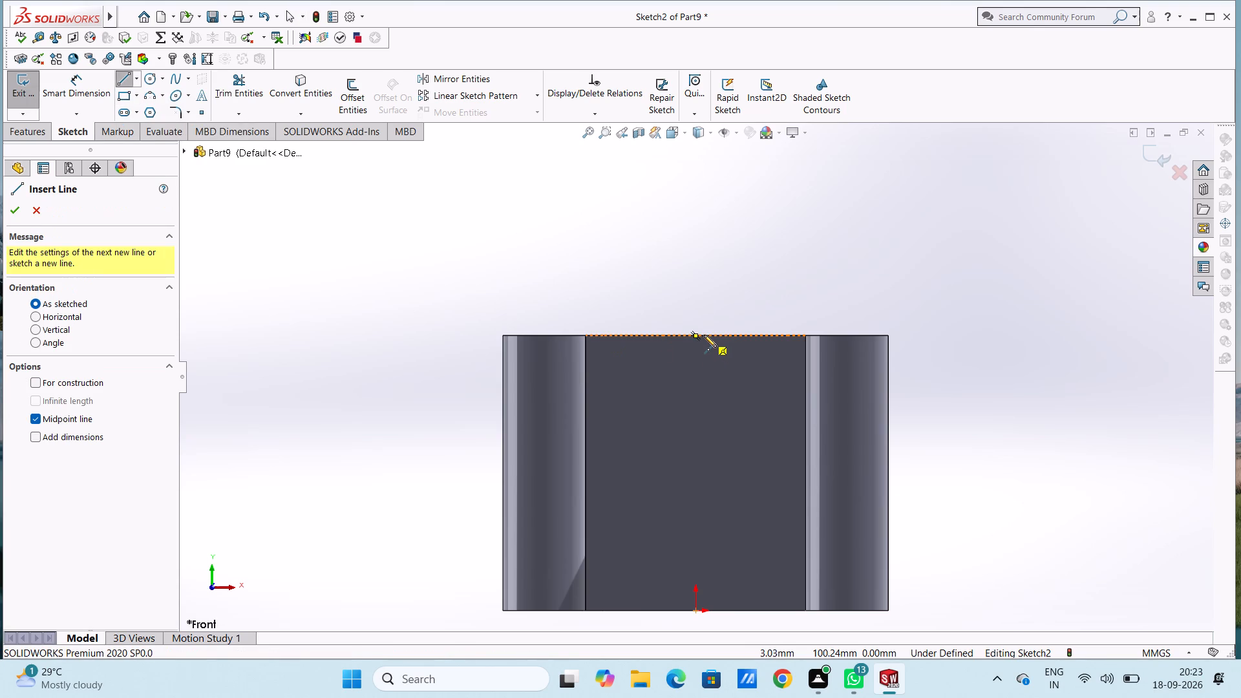
pyautogui.click(695, 336)
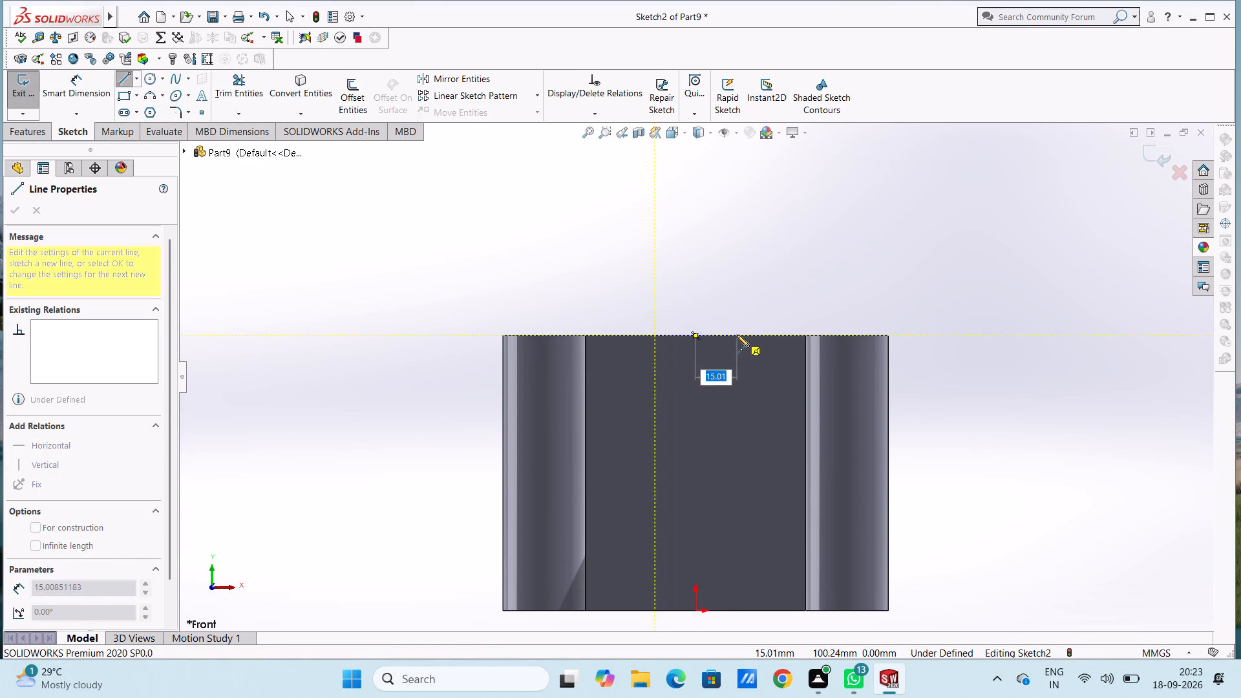
pyautogui.write('15')
pyautogui.press('Return')
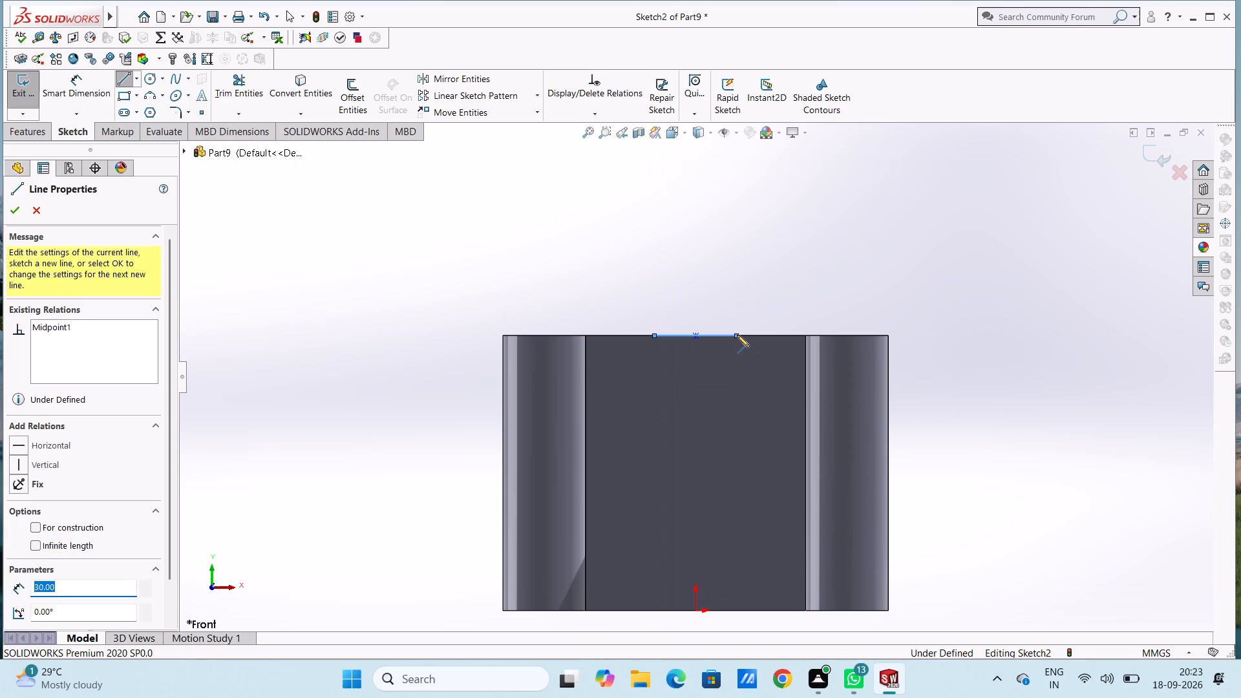
pyautogui.press('Escape')
pyautogui.press('Escape')
pyautogui.press('Escape')
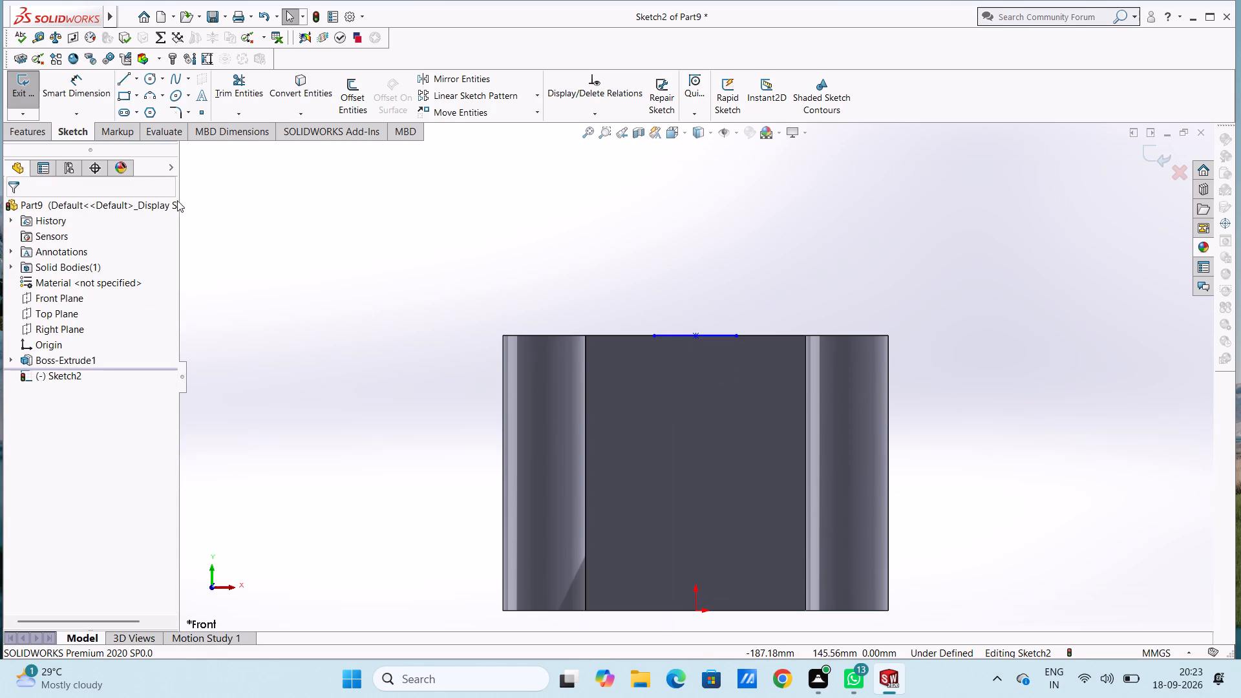
# Dimension the distance from the sketched line's left endpoint to its midpoint as 15 mm, placed above the part.
pyautogui.click(69, 80)
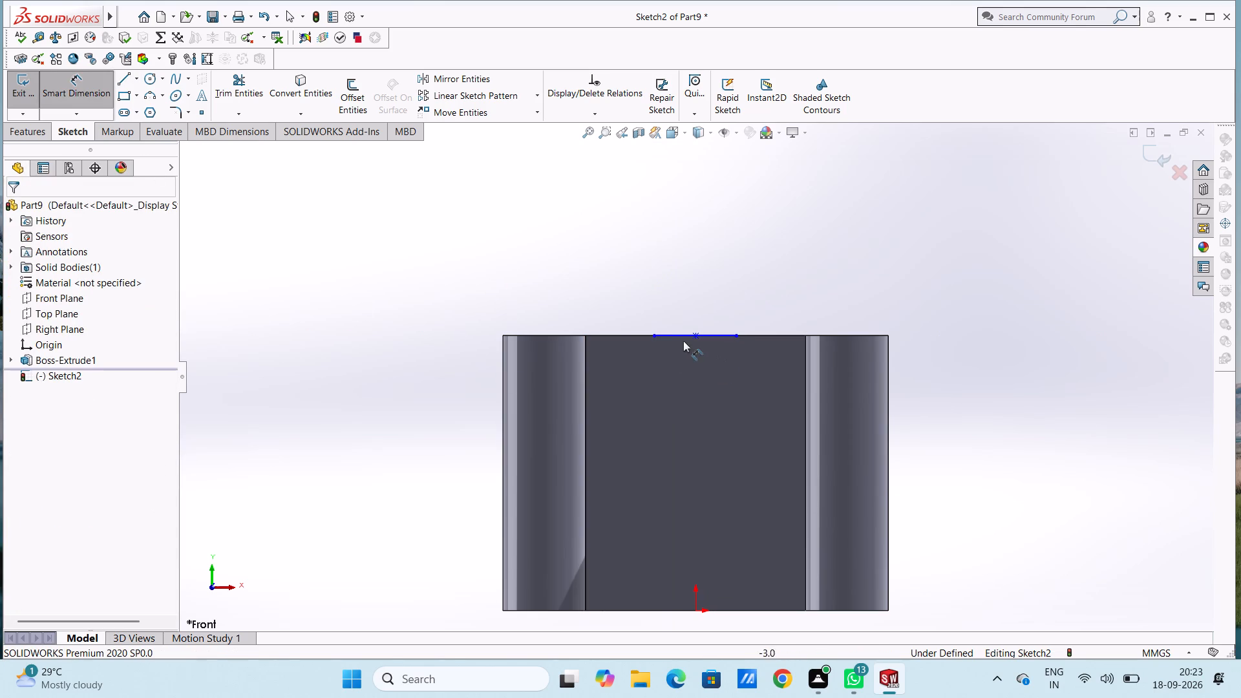
pyautogui.click(656, 337)
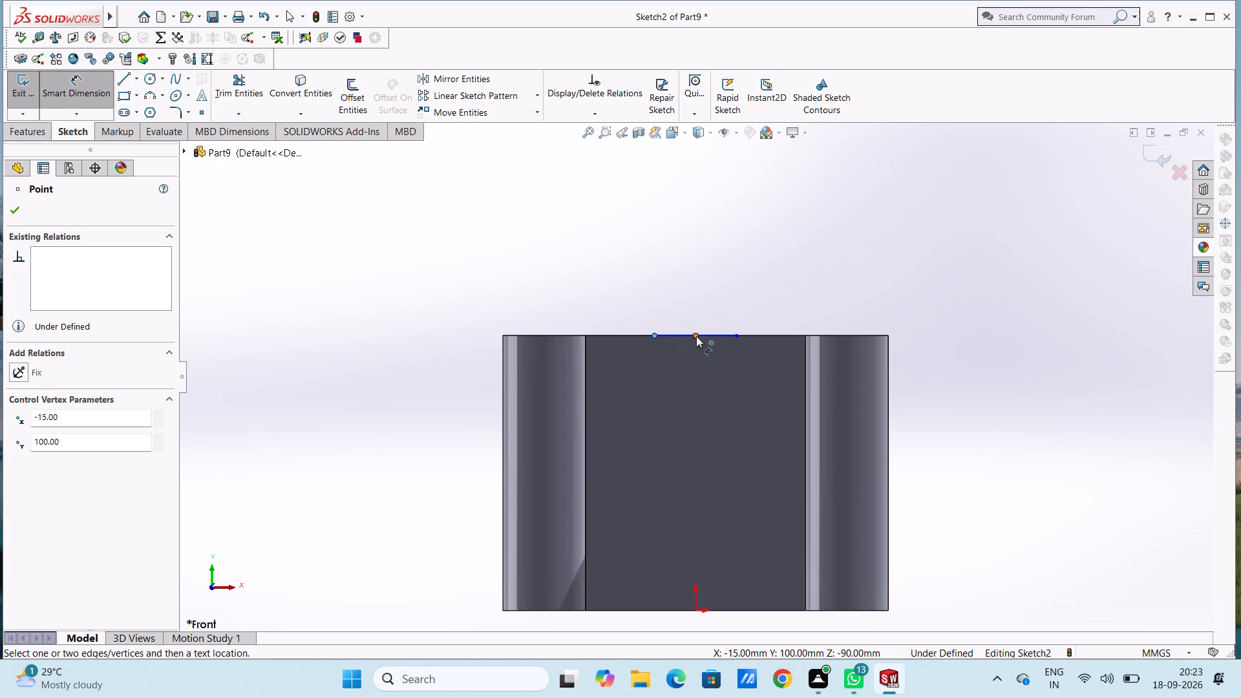
pyautogui.click(696, 336)
pyautogui.click(670, 220)
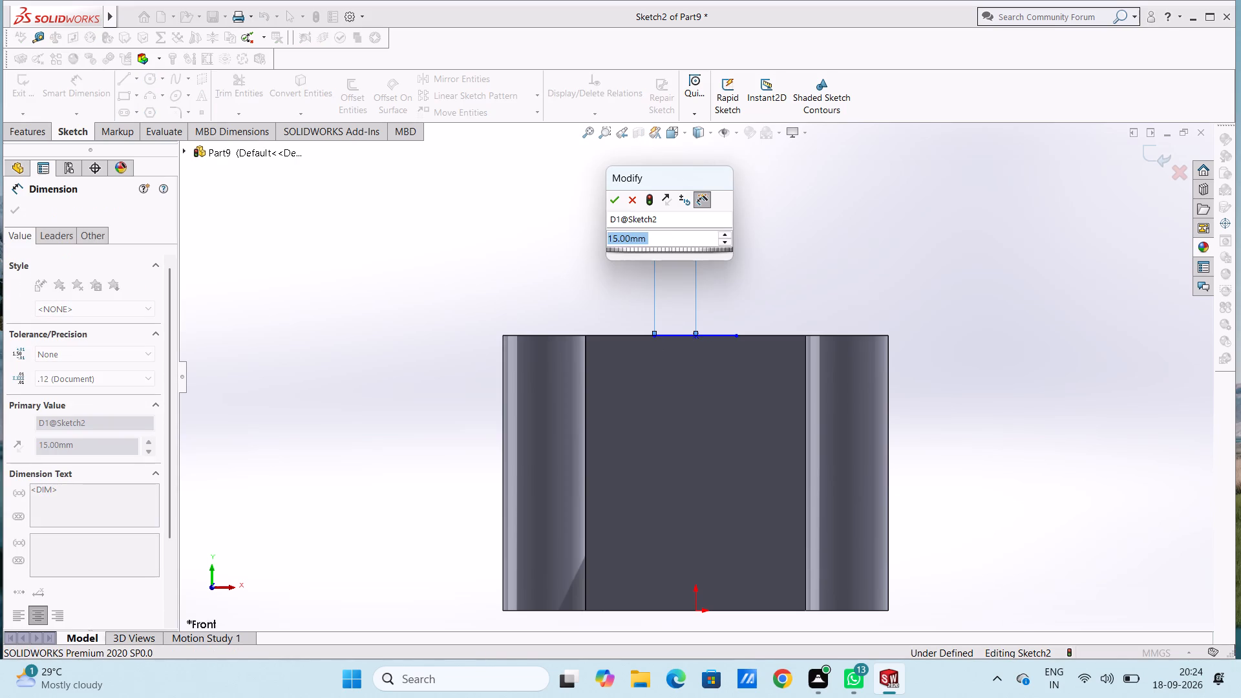
pyautogui.click(612, 206)
pyautogui.click(597, 208)
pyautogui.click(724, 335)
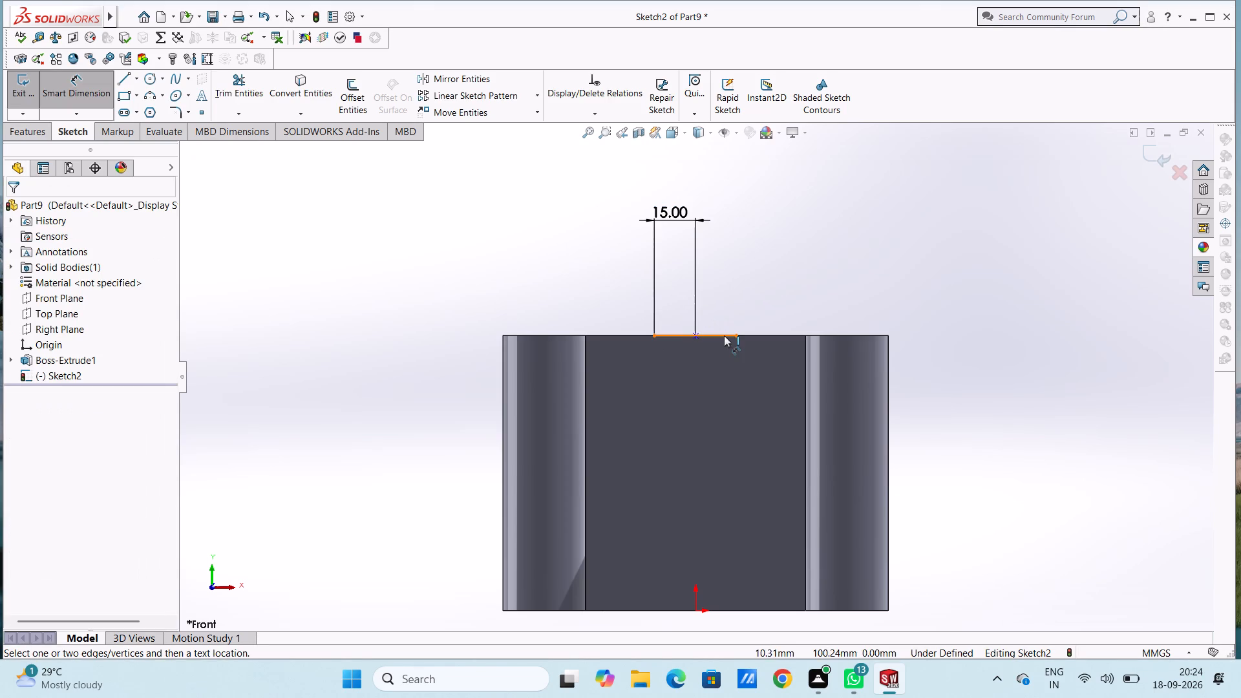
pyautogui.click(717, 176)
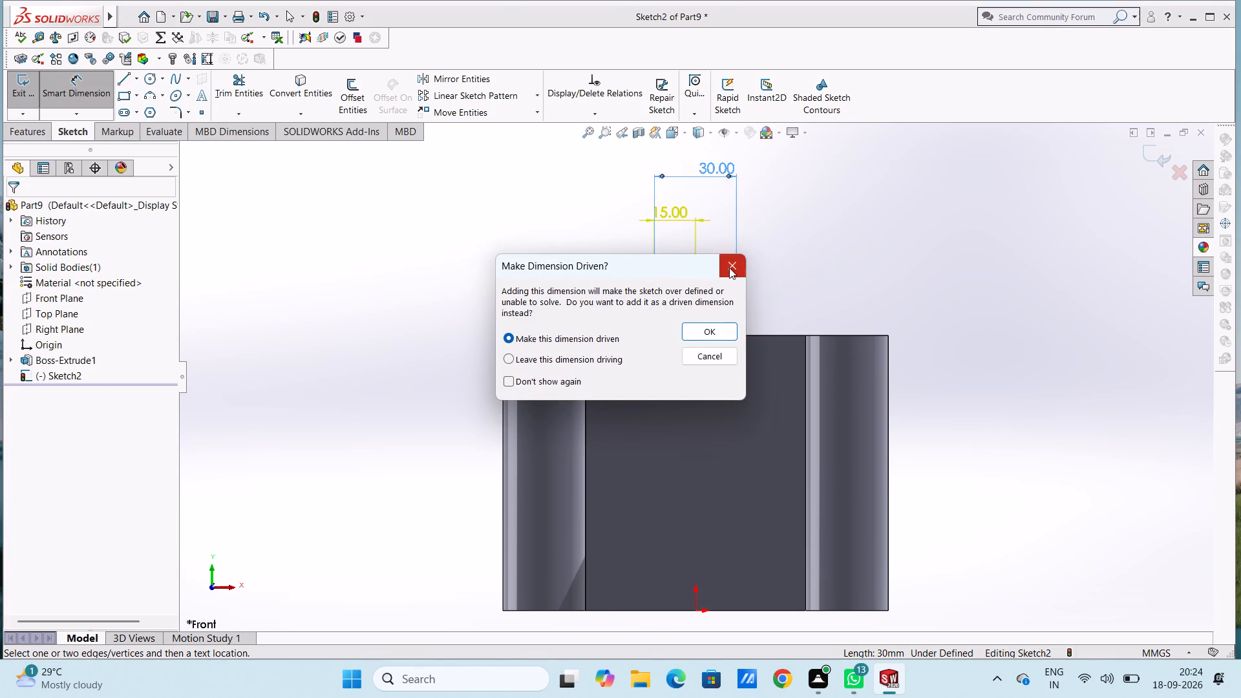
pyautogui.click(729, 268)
# Draw a corner rectangle 30 mm wide and 20 mm high, hanging down from the line on the notch wall's top edge.
pyautogui.scroll(-4, 737, 379)
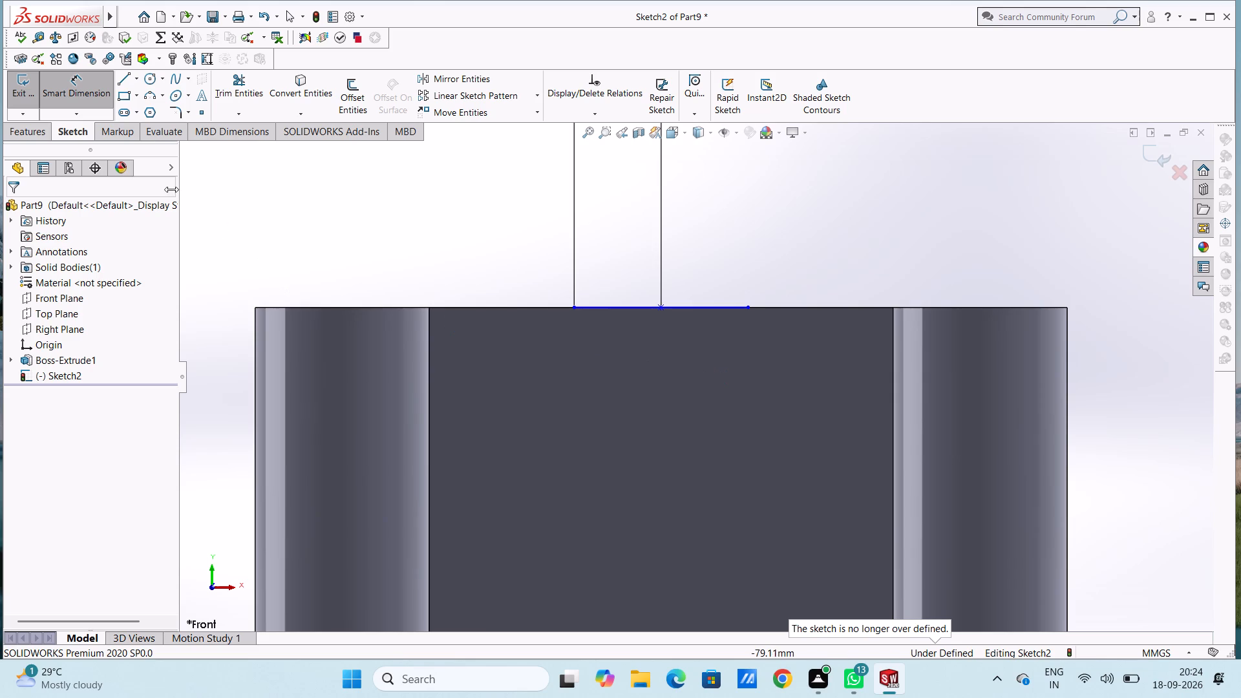
pyautogui.click(124, 98)
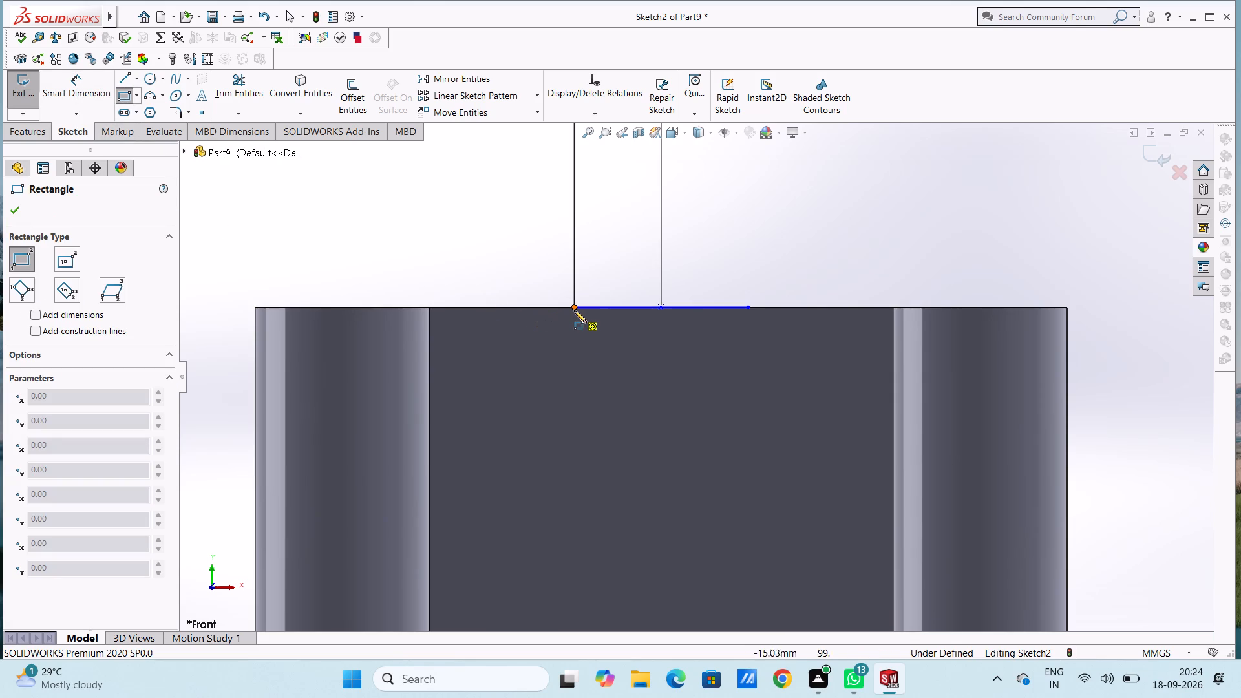
pyautogui.click(575, 309)
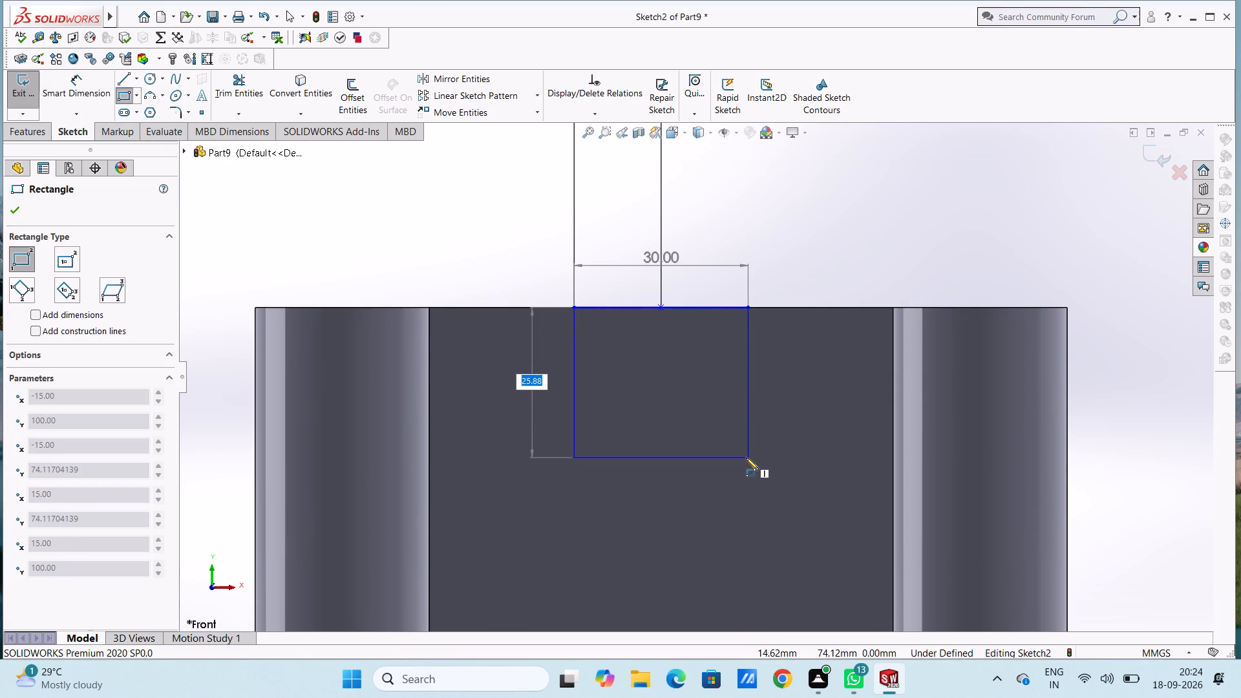
pyautogui.write('20')
pyautogui.press('Return')
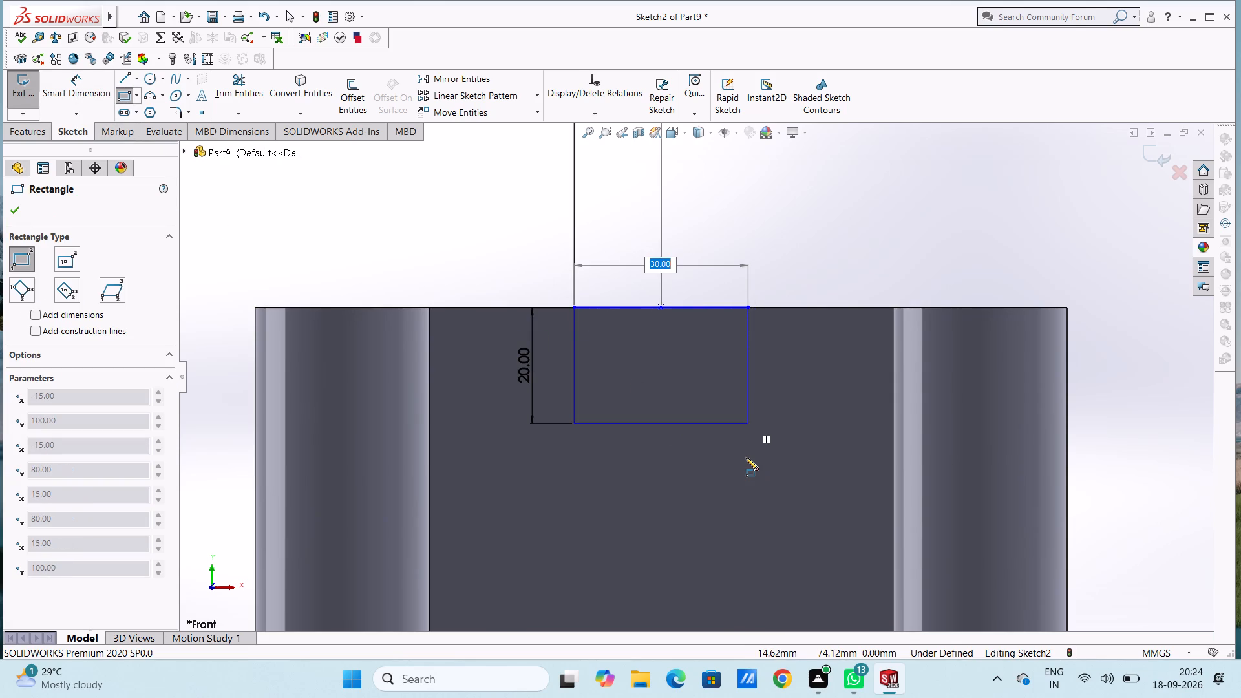
pyautogui.press('Return')
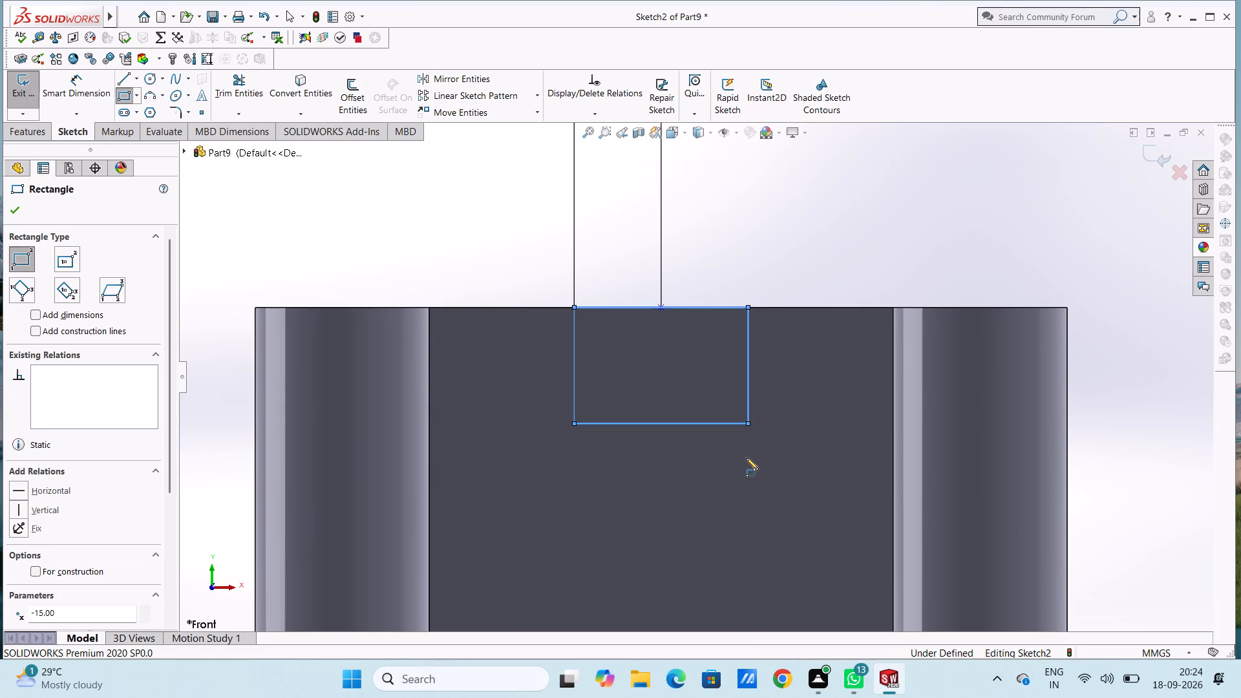
pyautogui.scroll(6, 746, 458)
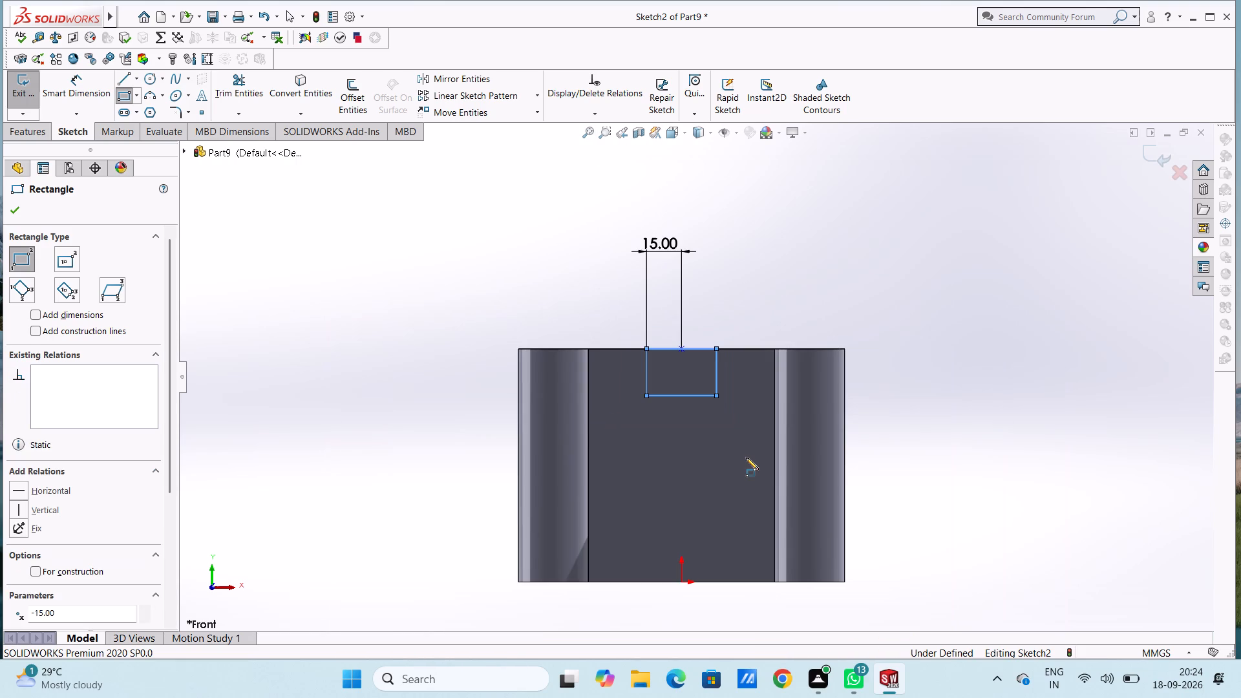
pyautogui.moveTo(433, 347); pyautogui.dragTo(461, 396, button='middle')
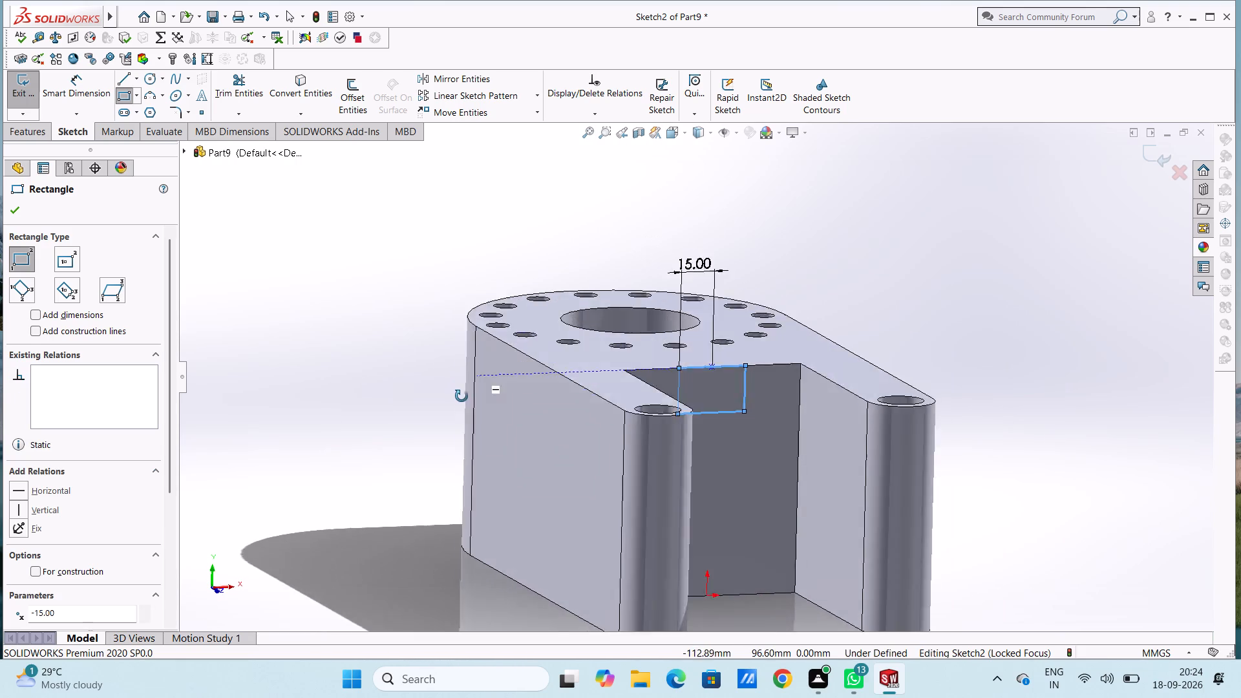
pyautogui.moveTo(461, 396); pyautogui.dragTo(434, 364, button='middle')
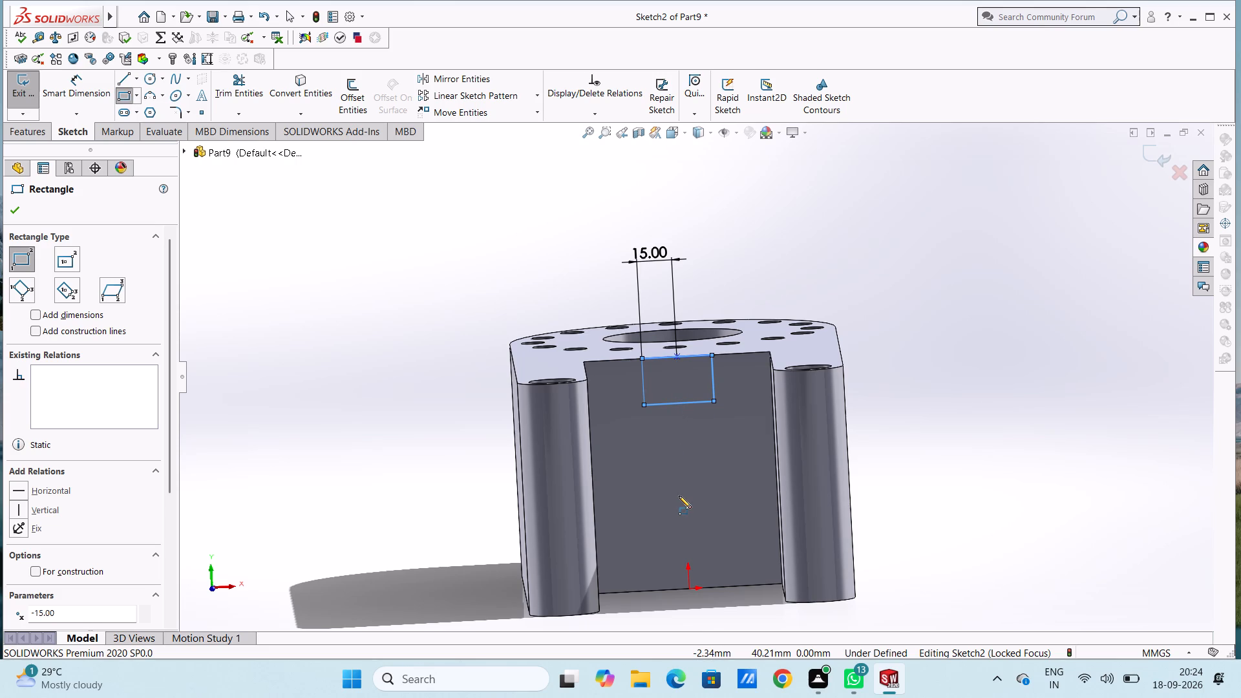
pyautogui.press('Escape')
pyautogui.press('Escape')
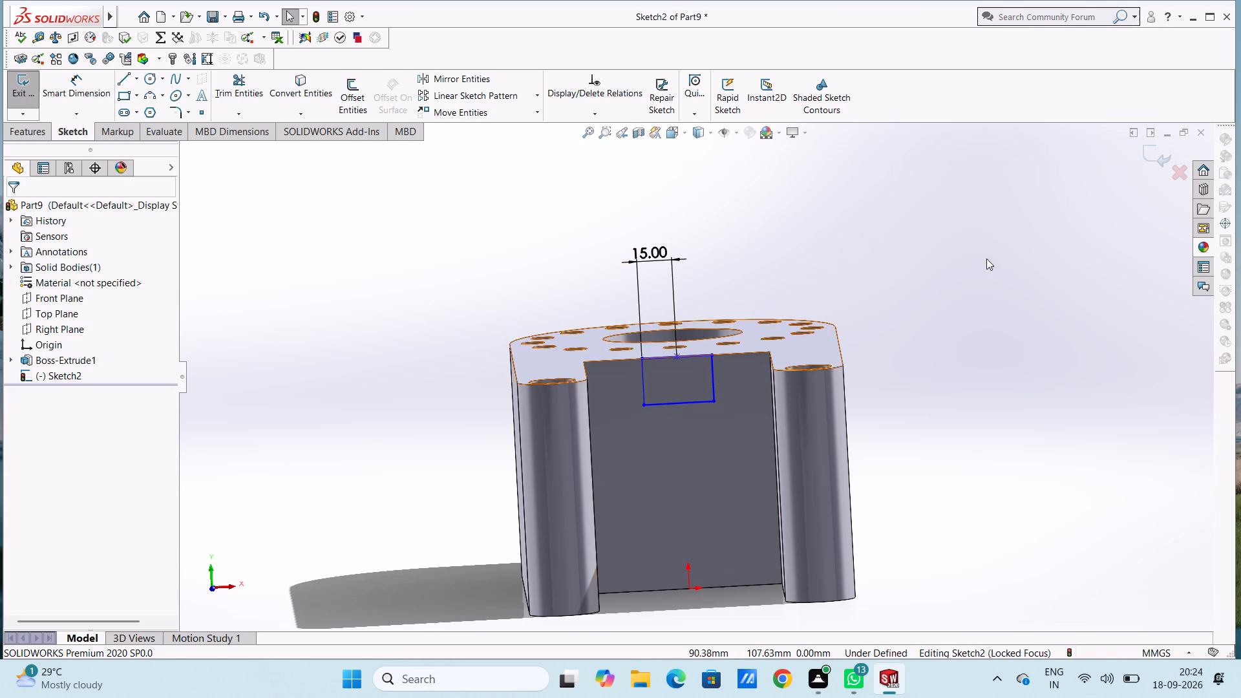
# Cut-extrude the rectangle region as a 200 mm blind cut through the plate's rounded end.
pyautogui.click(16, 131)
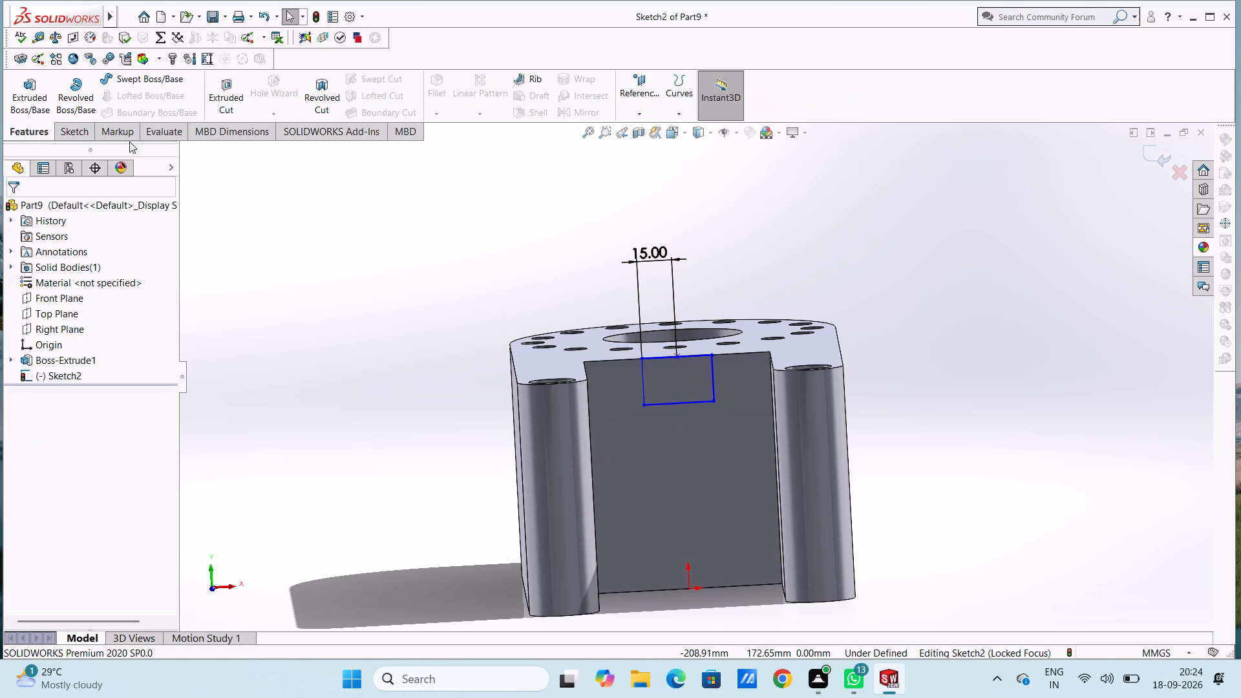
pyautogui.click(231, 102)
pyautogui.moveTo(1142, 418); pyautogui.dragTo(1102, 449, button='middle')
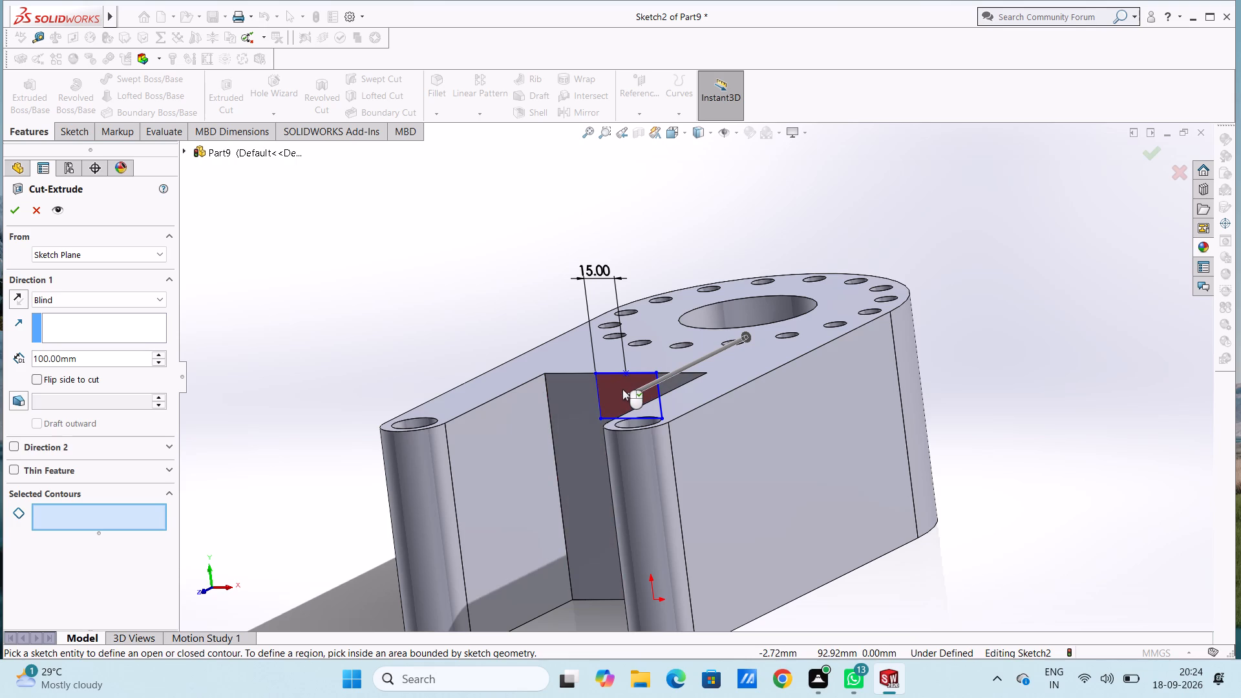
pyautogui.click(622, 389)
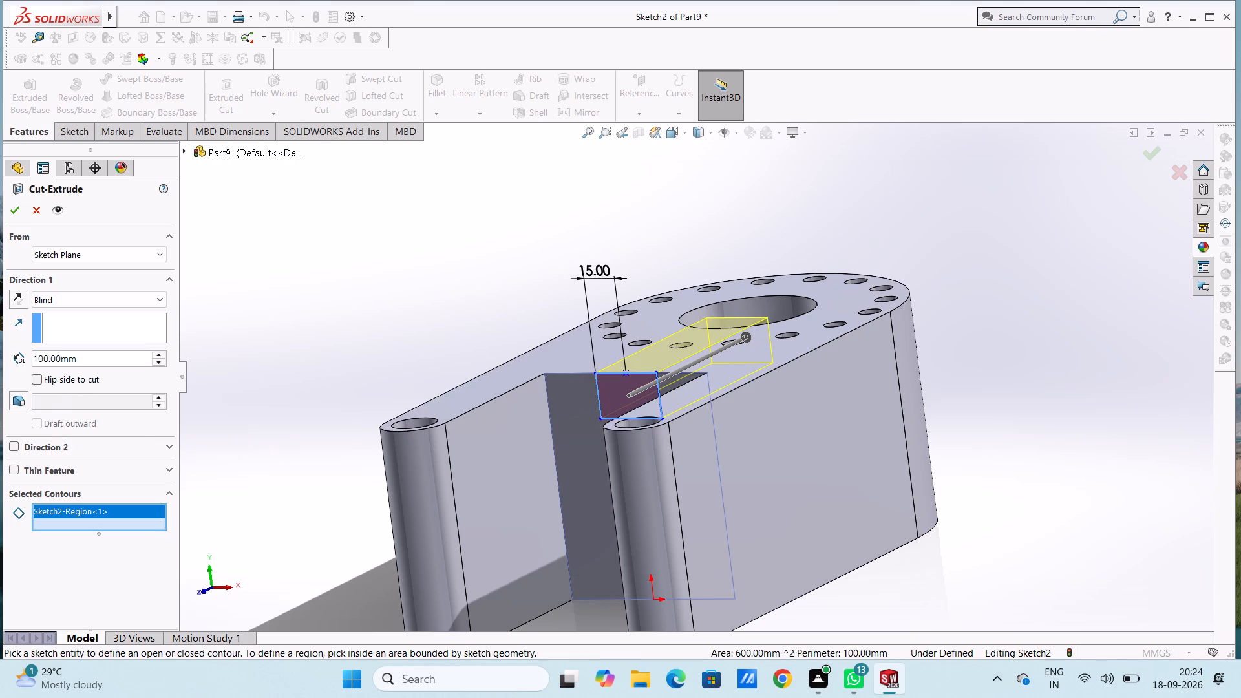
pyautogui.doubleClick(117, 359)
pyautogui.write('200')
pyautogui.press('Return')
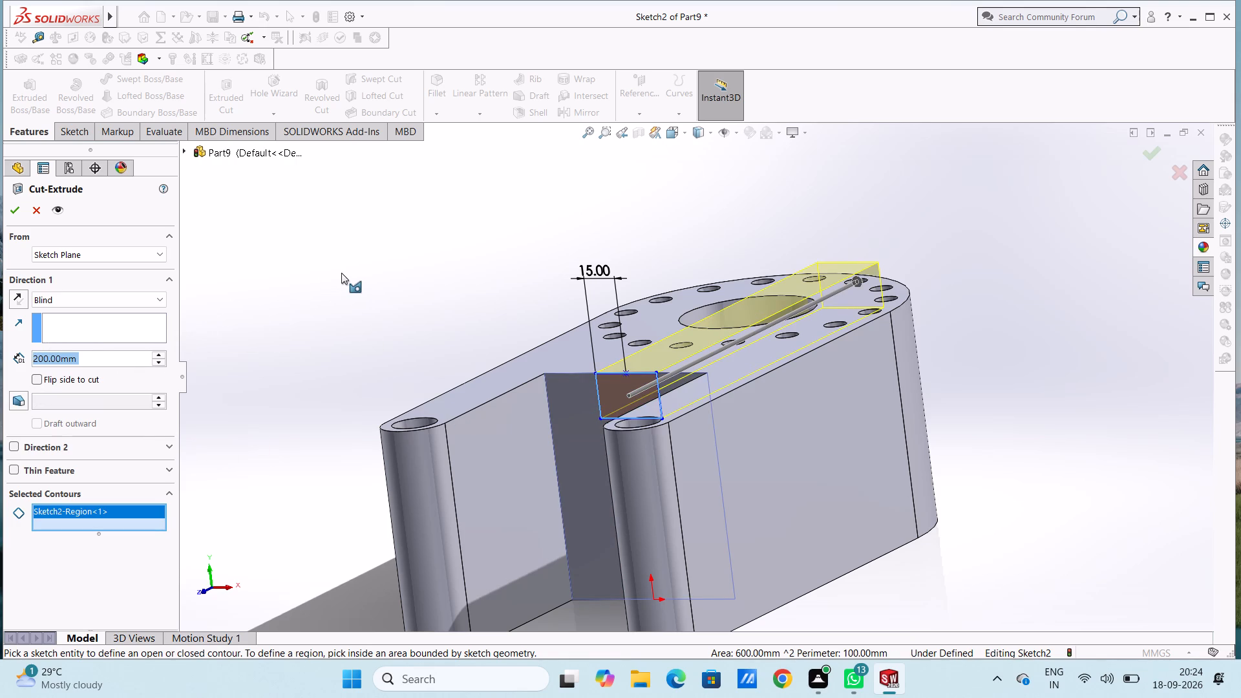
pyautogui.moveTo(345, 275); pyautogui.dragTo(351, 357, button='middle')
pyautogui.scroll(1, 345, 275)
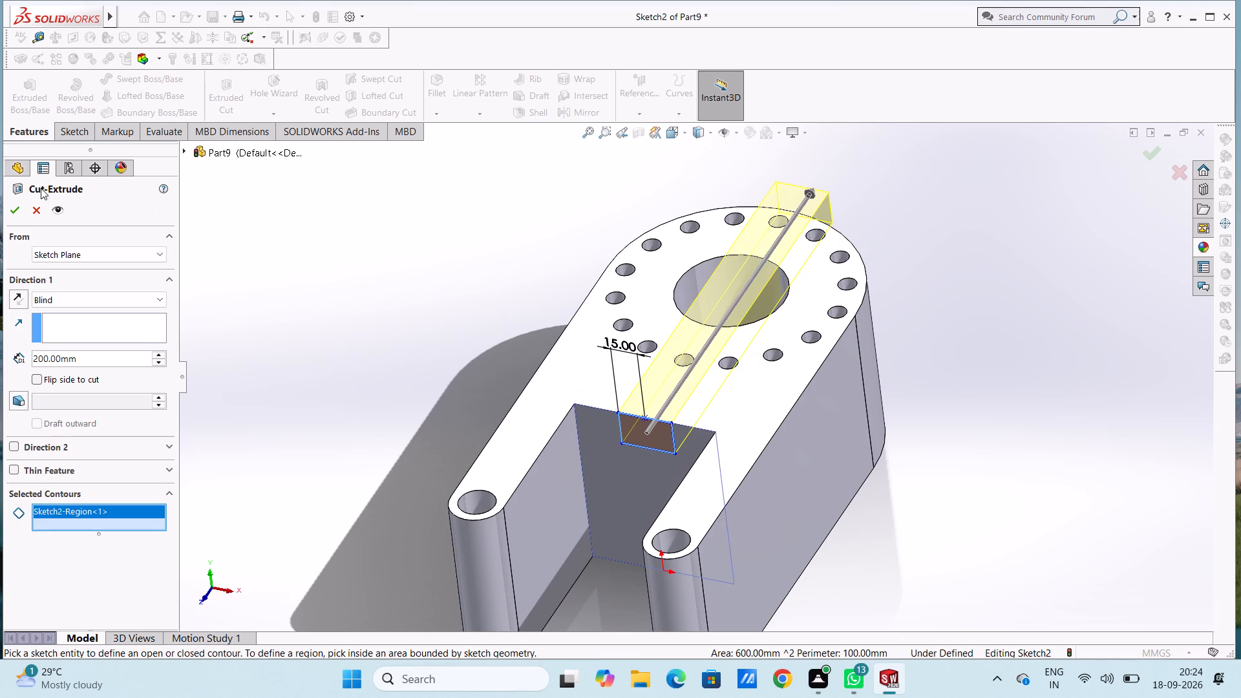
pyautogui.click(11, 212)
pyautogui.click(268, 312)
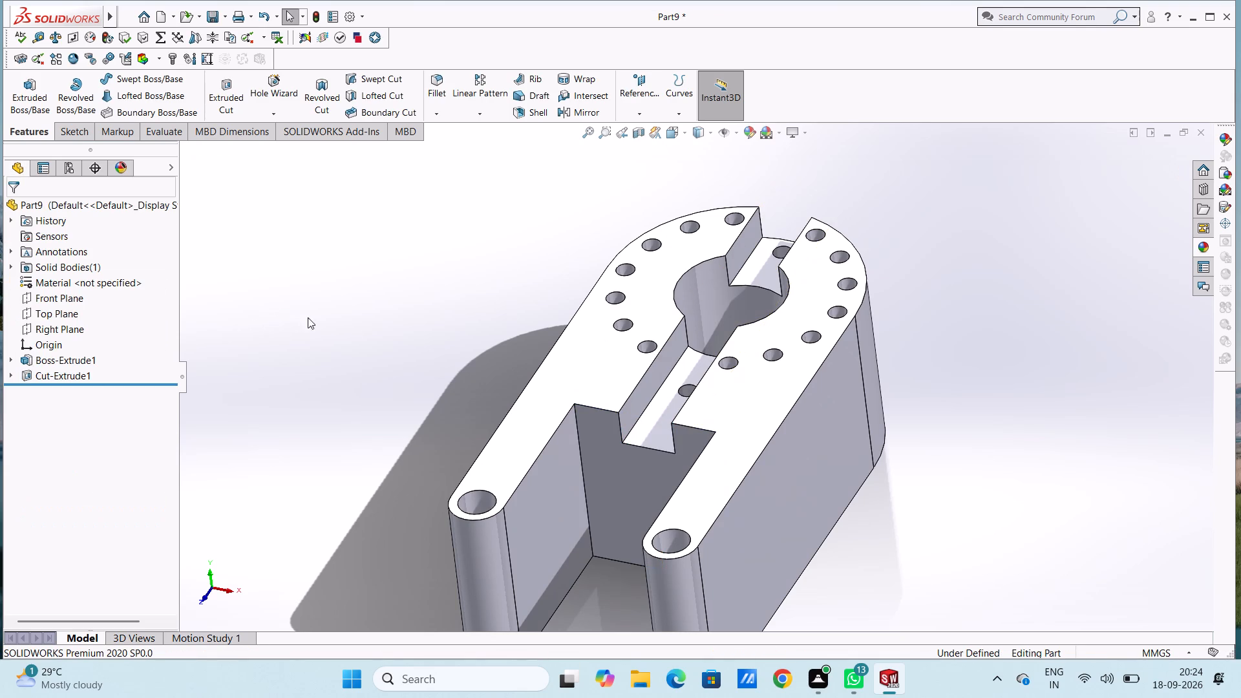
# Start a 2 mm by 45° chamfer on the four long edges of the slot section between the notch and the large bore.
pyautogui.scroll(-4, 597, 387)
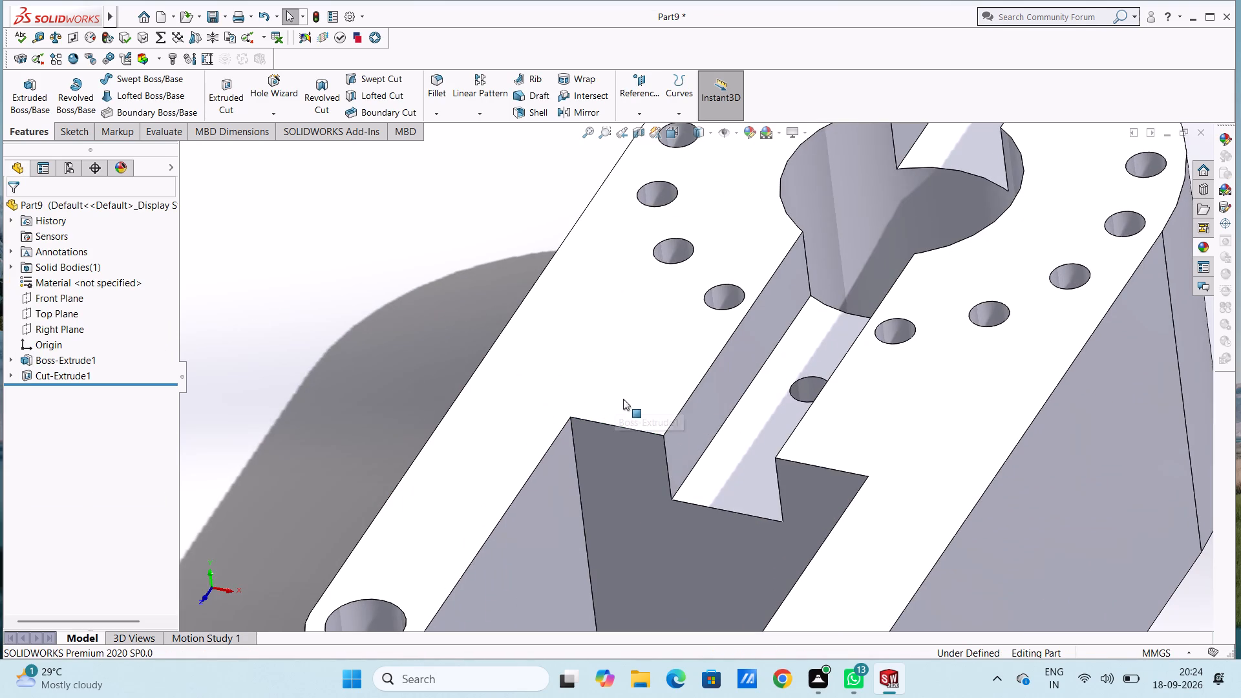
pyautogui.scroll(3, 507, 327)
pyautogui.moveTo(448, 291); pyautogui.dragTo(464, 301, button='middle')
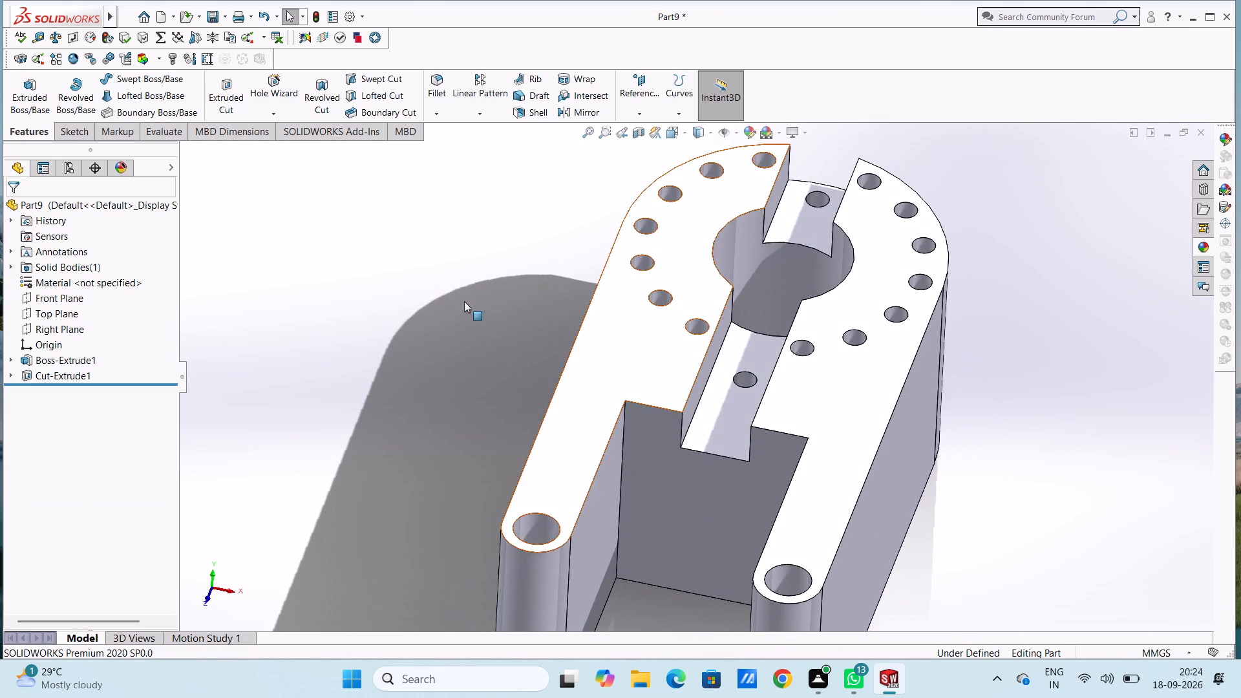
pyautogui.scroll(-1, 699, 316)
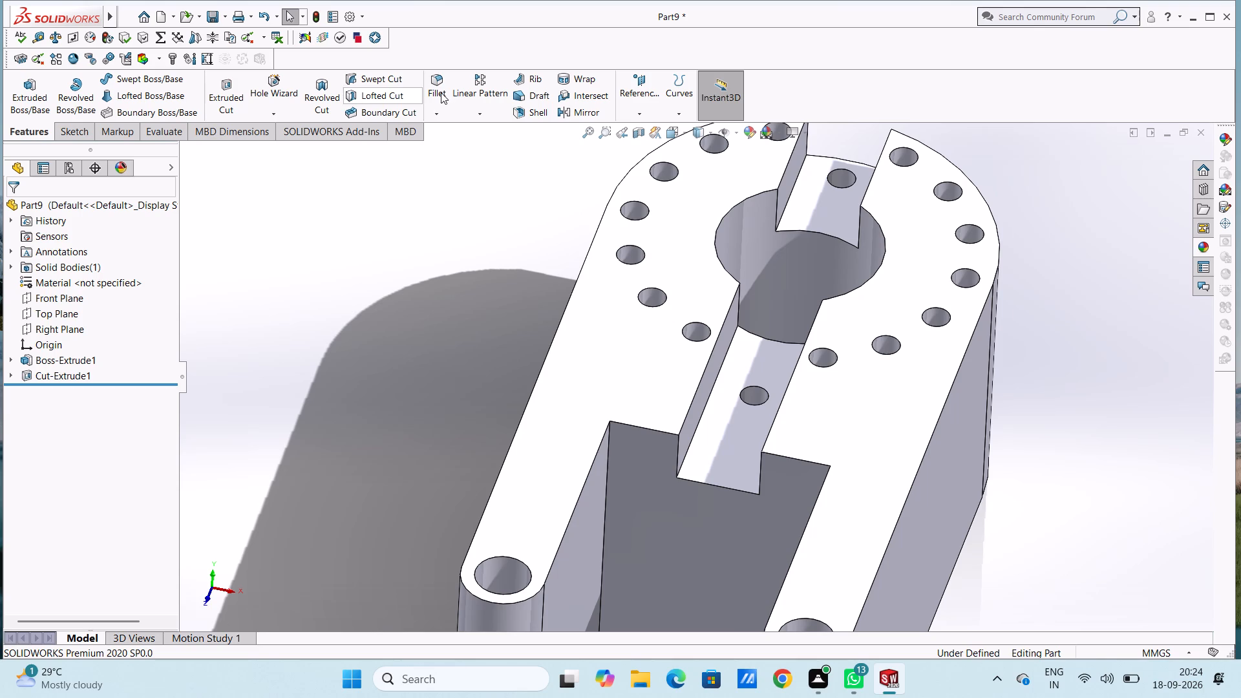
pyautogui.click(441, 118)
pyautogui.click(453, 148)
pyautogui.scroll(-6, 742, 386)
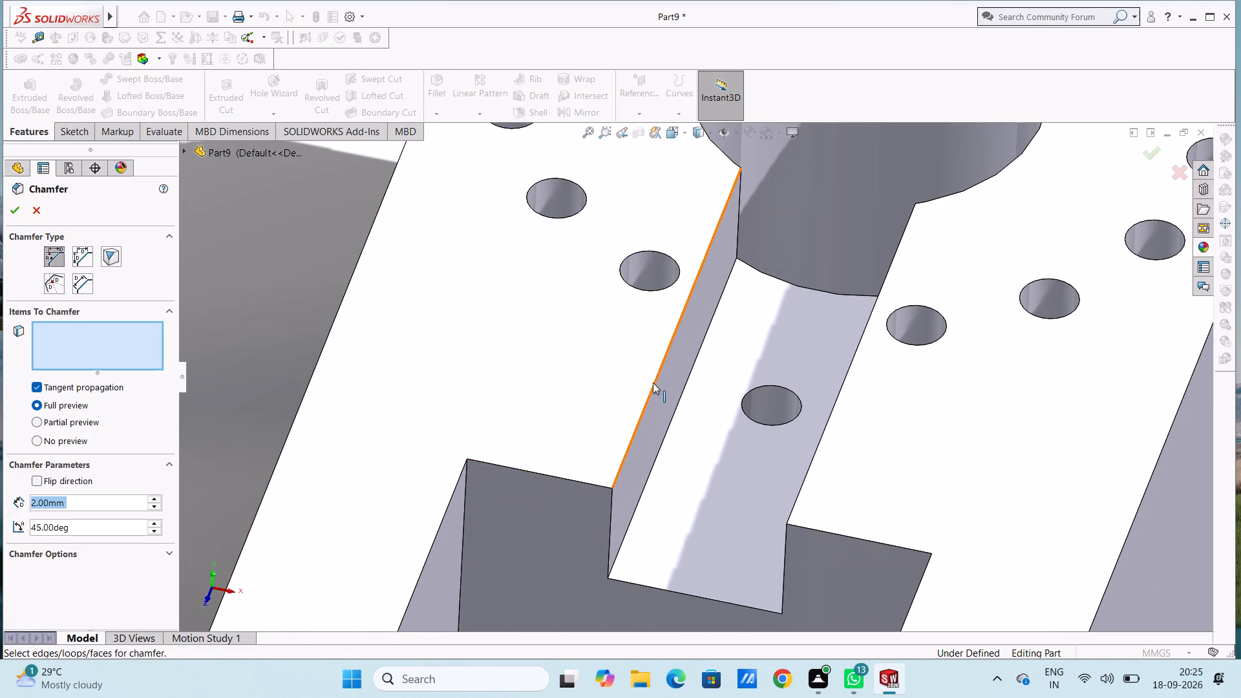
pyautogui.click(653, 383)
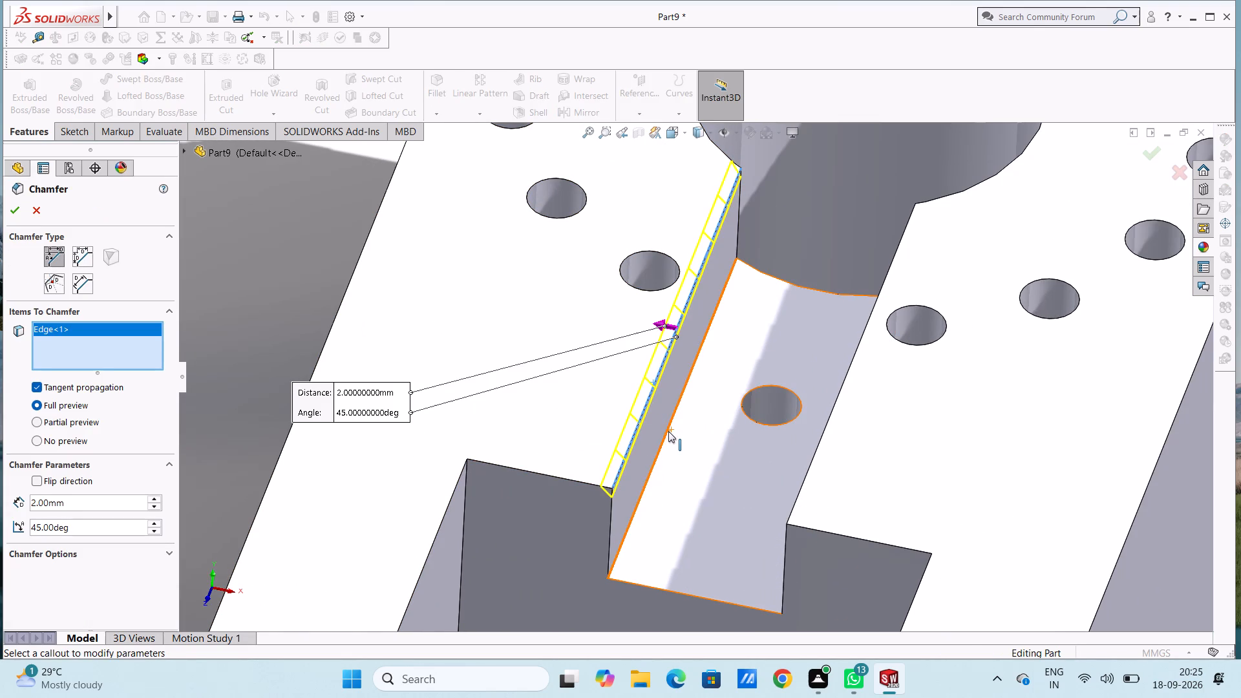
pyautogui.click(668, 431)
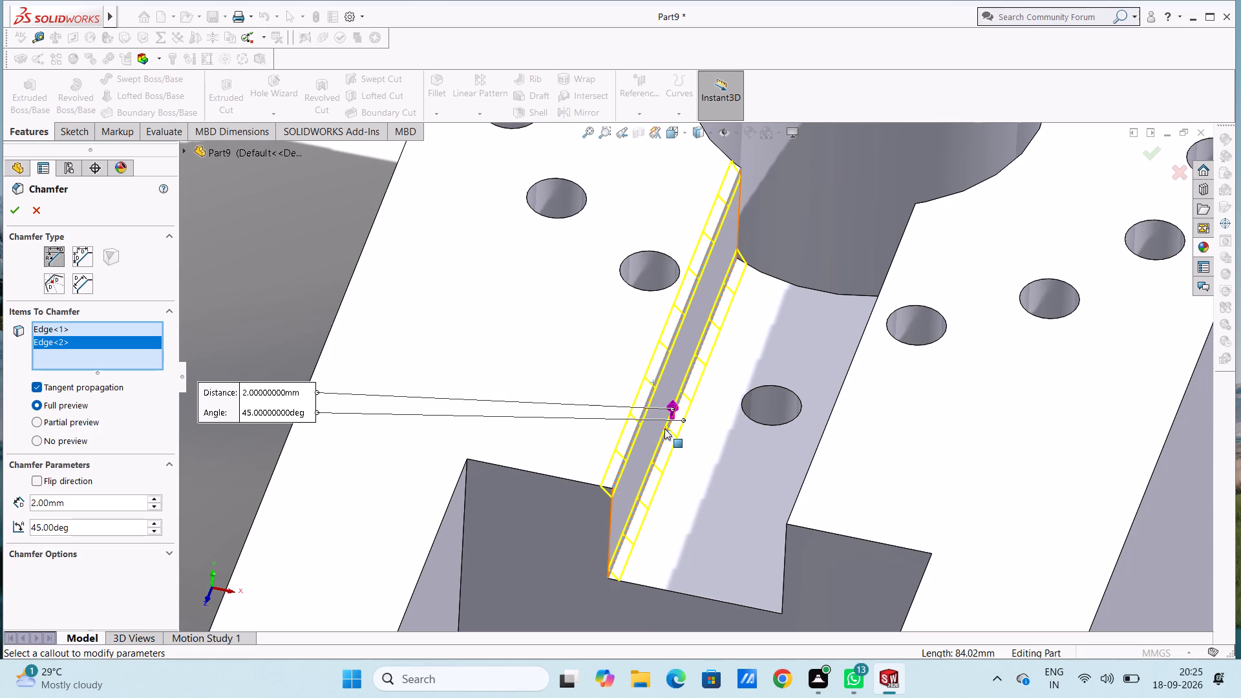
pyautogui.moveTo(564, 531); pyautogui.dragTo(593, 534, button='middle')
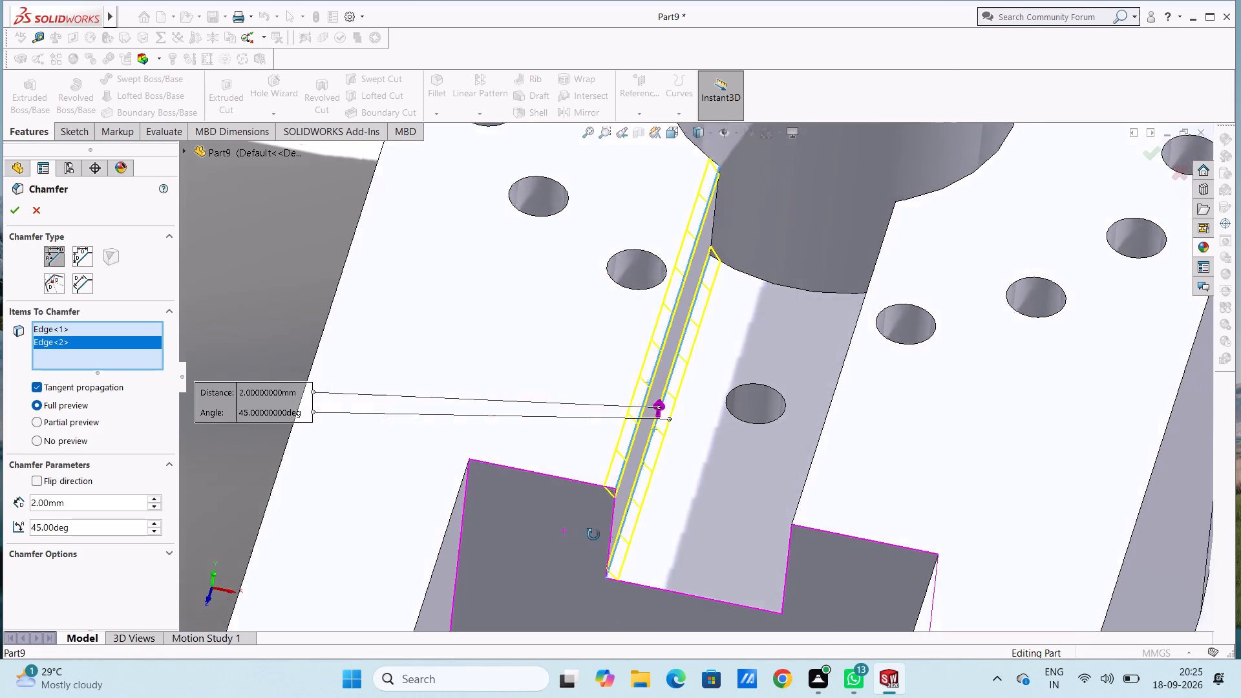
pyautogui.moveTo(593, 534); pyautogui.dragTo(609, 536, button='middle')
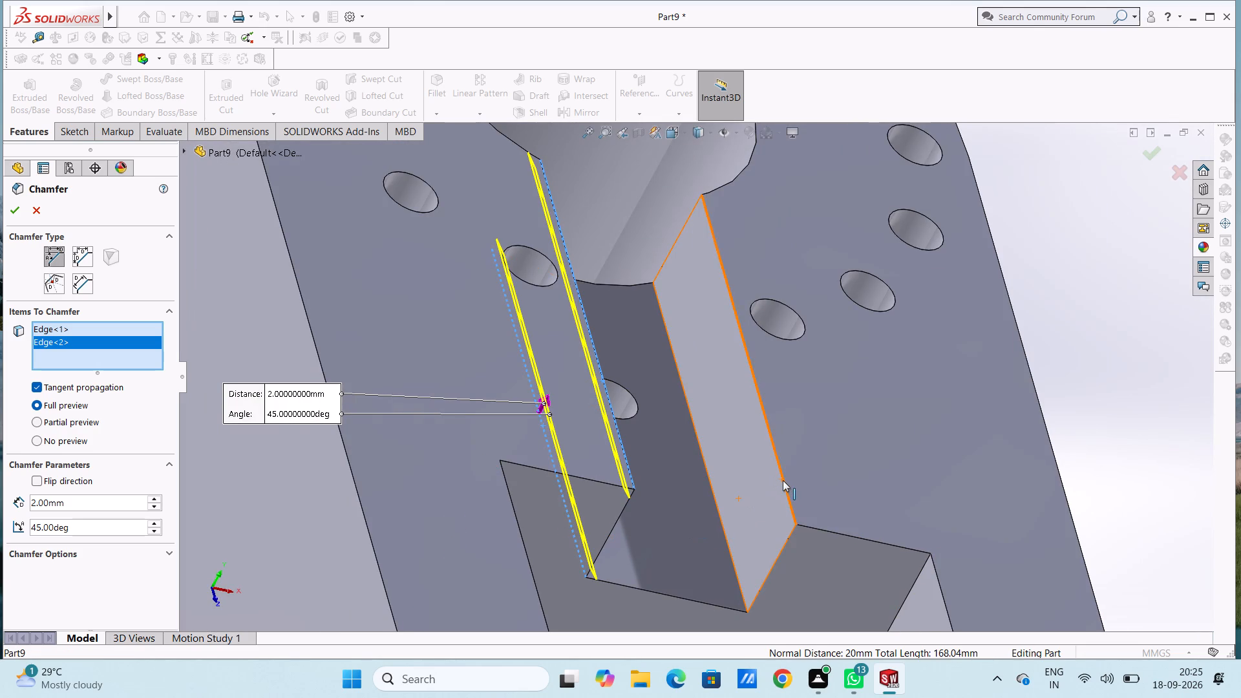
pyautogui.click(783, 480)
pyautogui.click(723, 525)
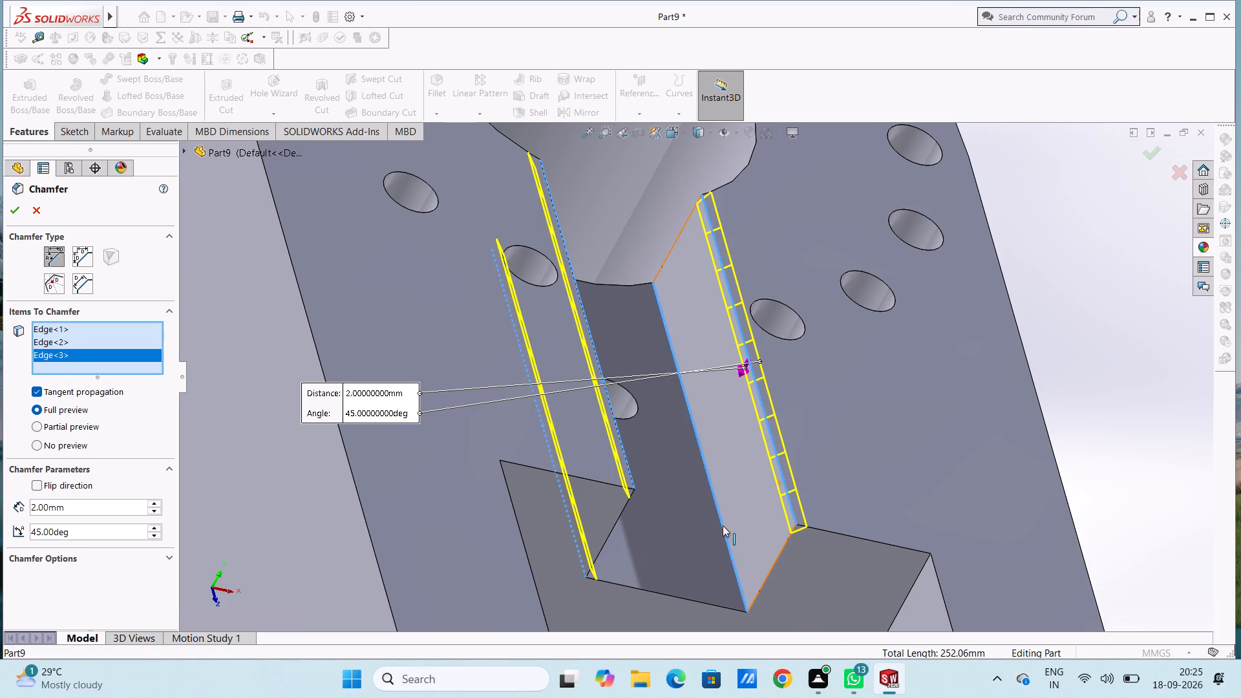
# Add the four long slot edges between the large bore and the rounded end to the 2 mm by 45° chamfer and apply it.
pyautogui.scroll(3, 723, 525)
pyautogui.scroll(-4, 663, 178)
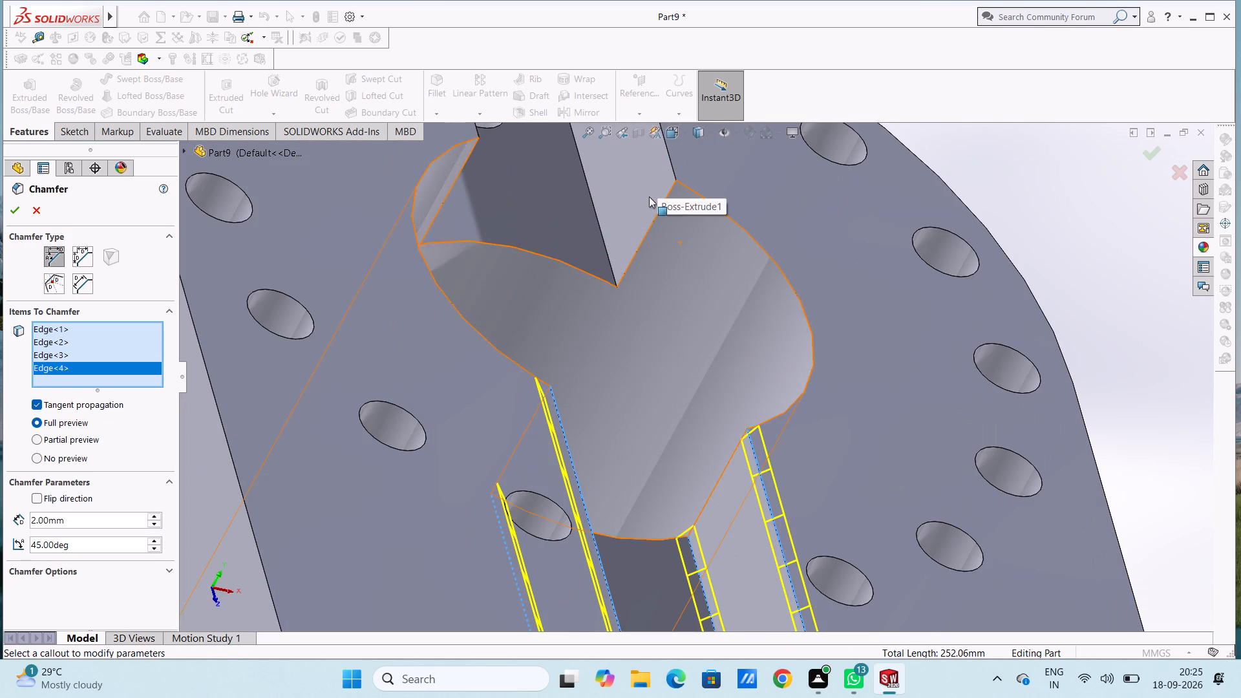
pyautogui.click(607, 256)
pyautogui.scroll(3, 607, 257)
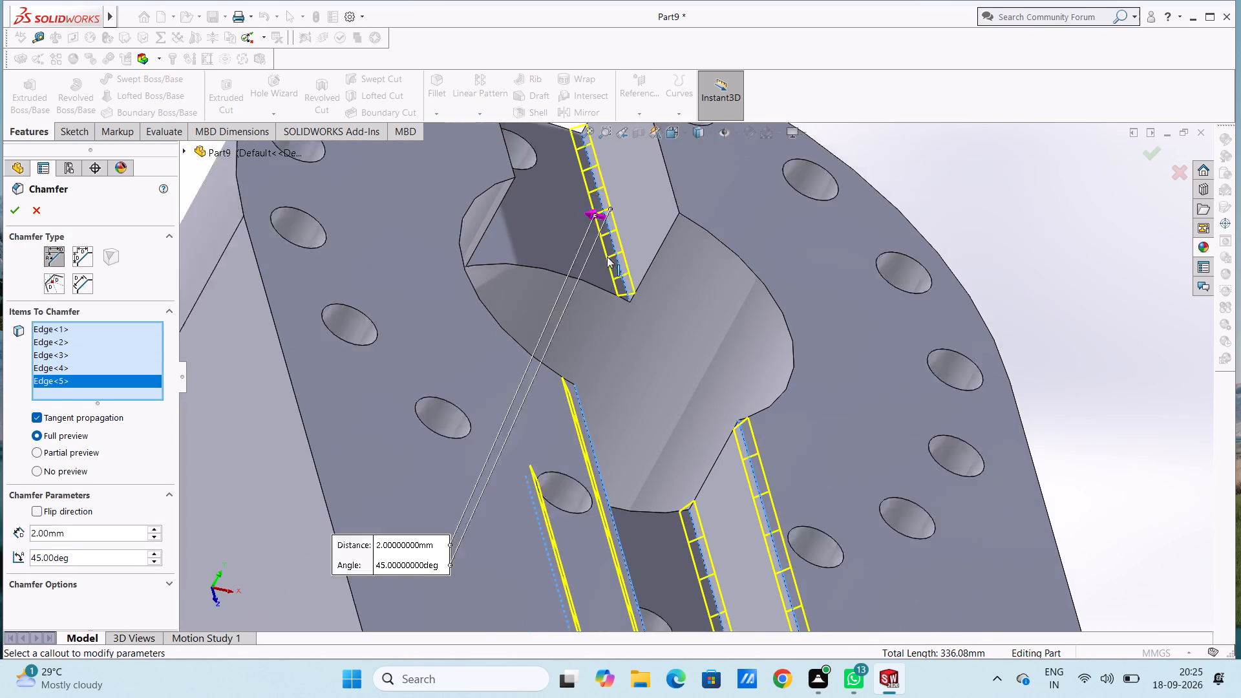
pyautogui.scroll(1, 607, 257)
pyautogui.scroll(-5, 602, 174)
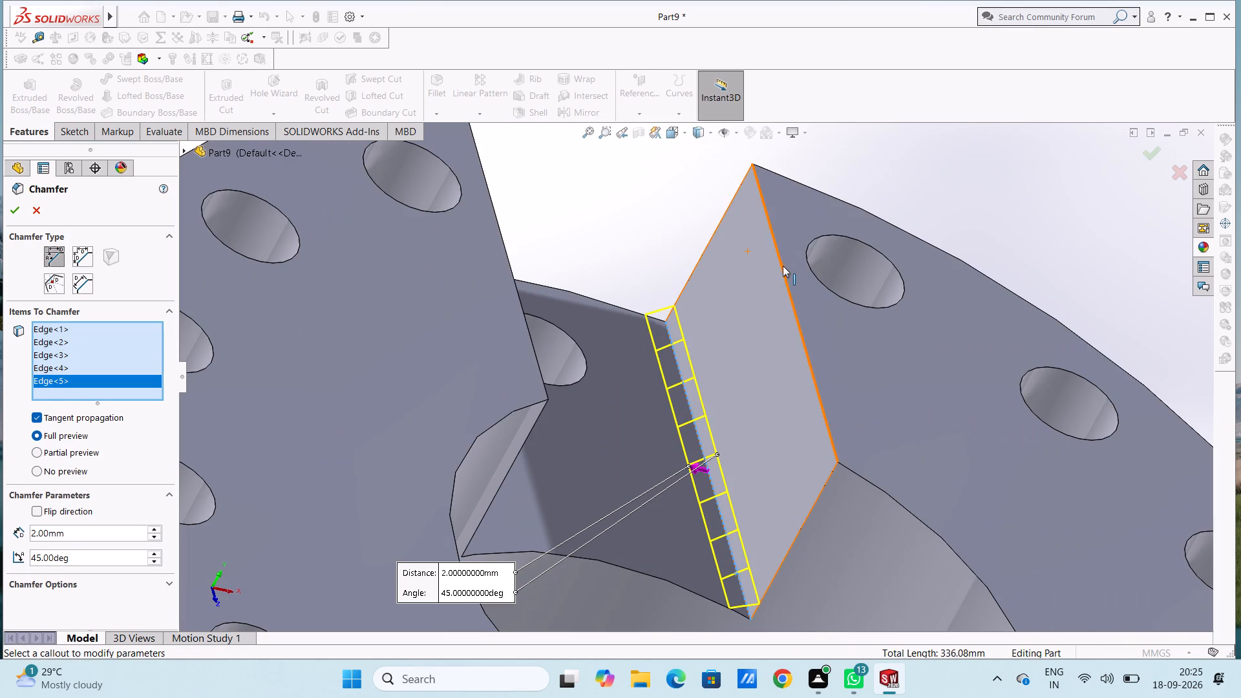
pyautogui.click(783, 266)
pyautogui.moveTo(631, 201); pyautogui.dragTo(580, 215, button='middle')
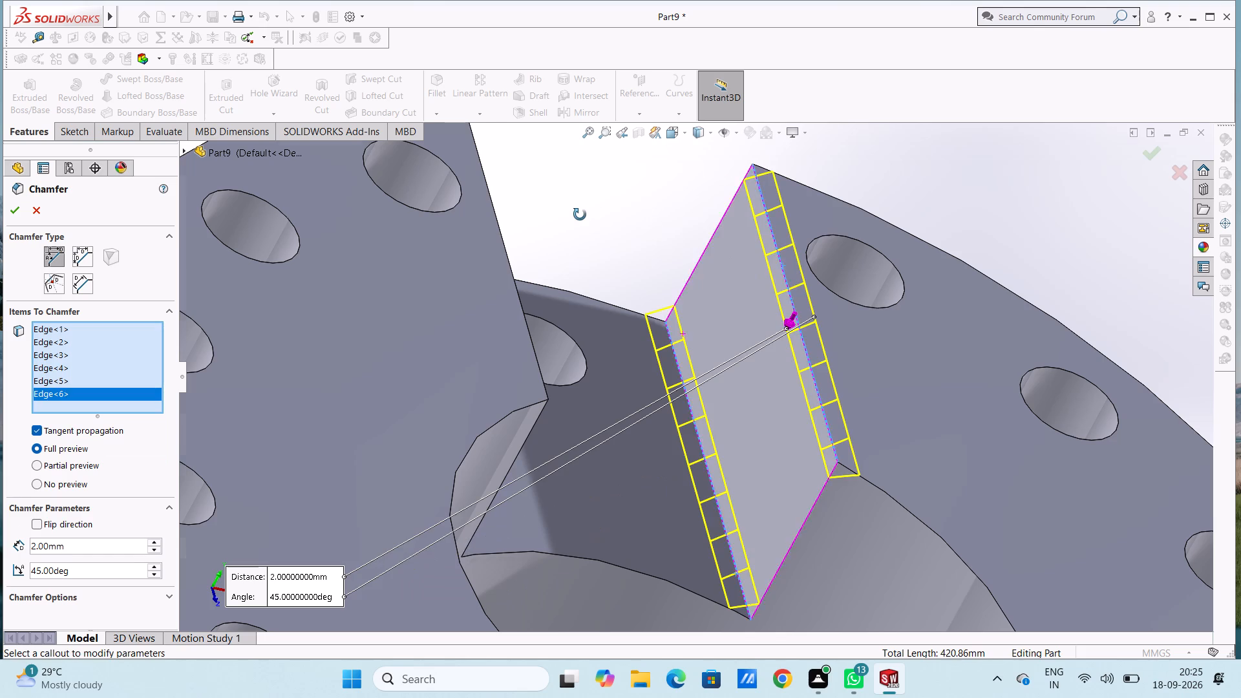
pyautogui.moveTo(580, 215); pyautogui.dragTo(574, 216, button='middle')
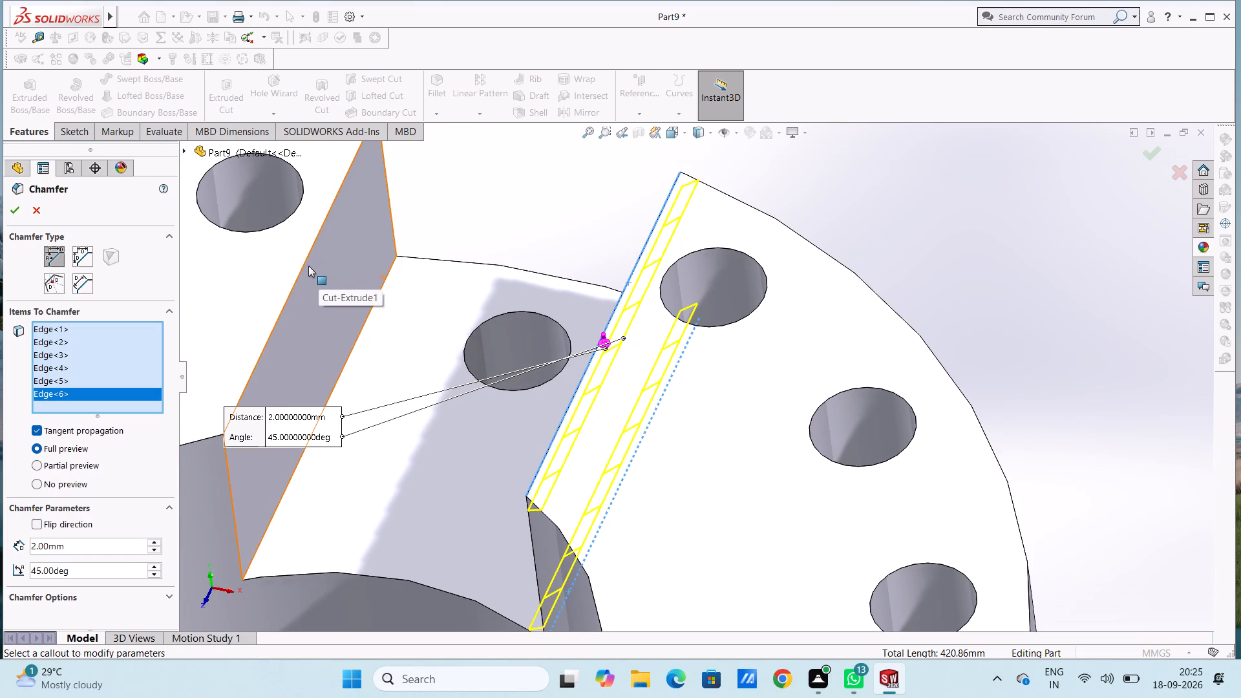
pyautogui.click(305, 262)
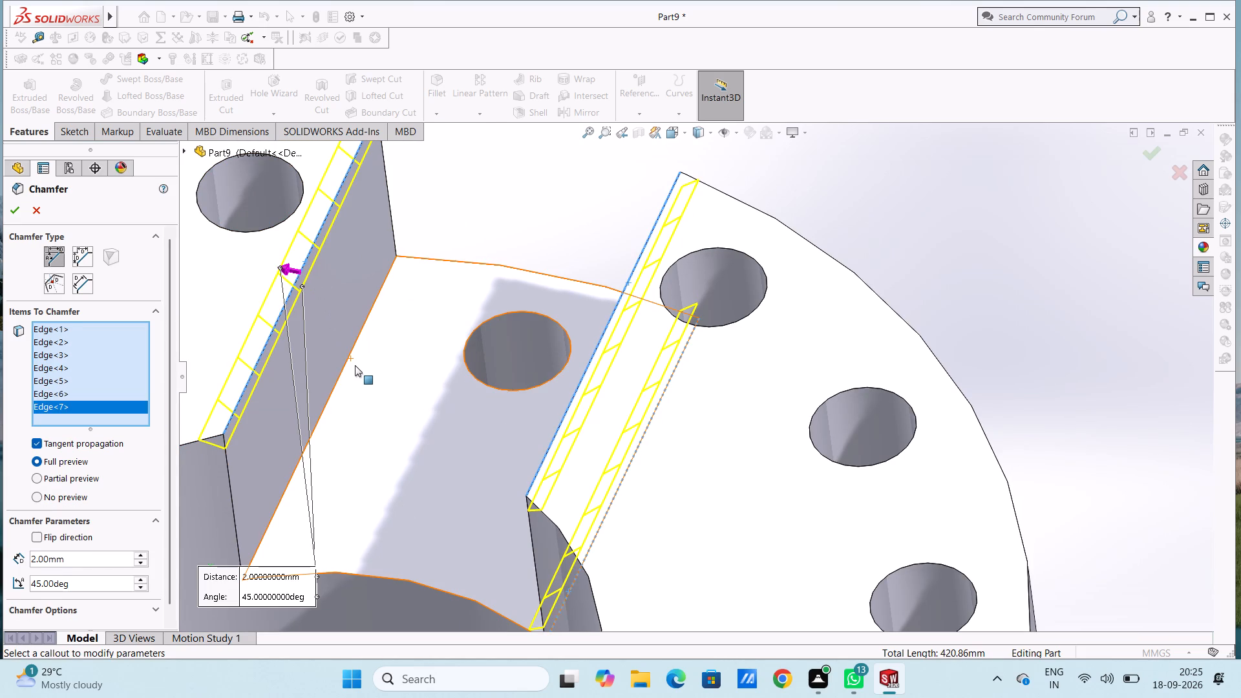
pyautogui.click(347, 363)
pyautogui.scroll(5, 347, 363)
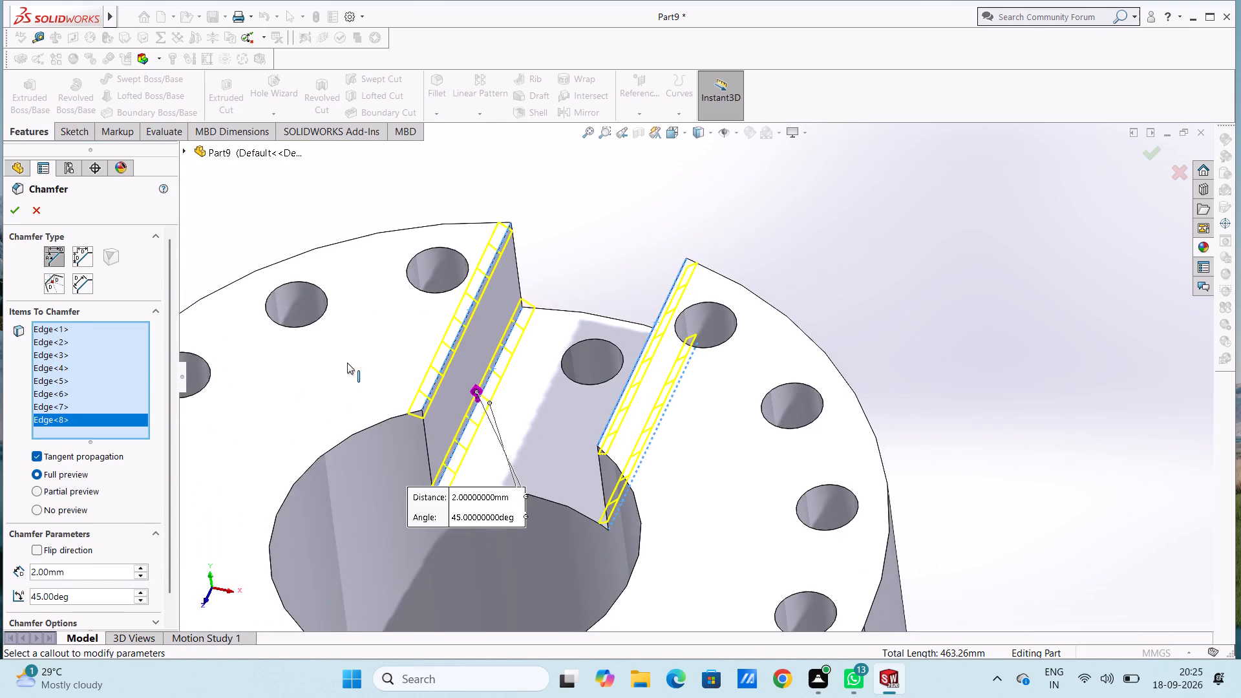
pyautogui.scroll(5, 347, 363)
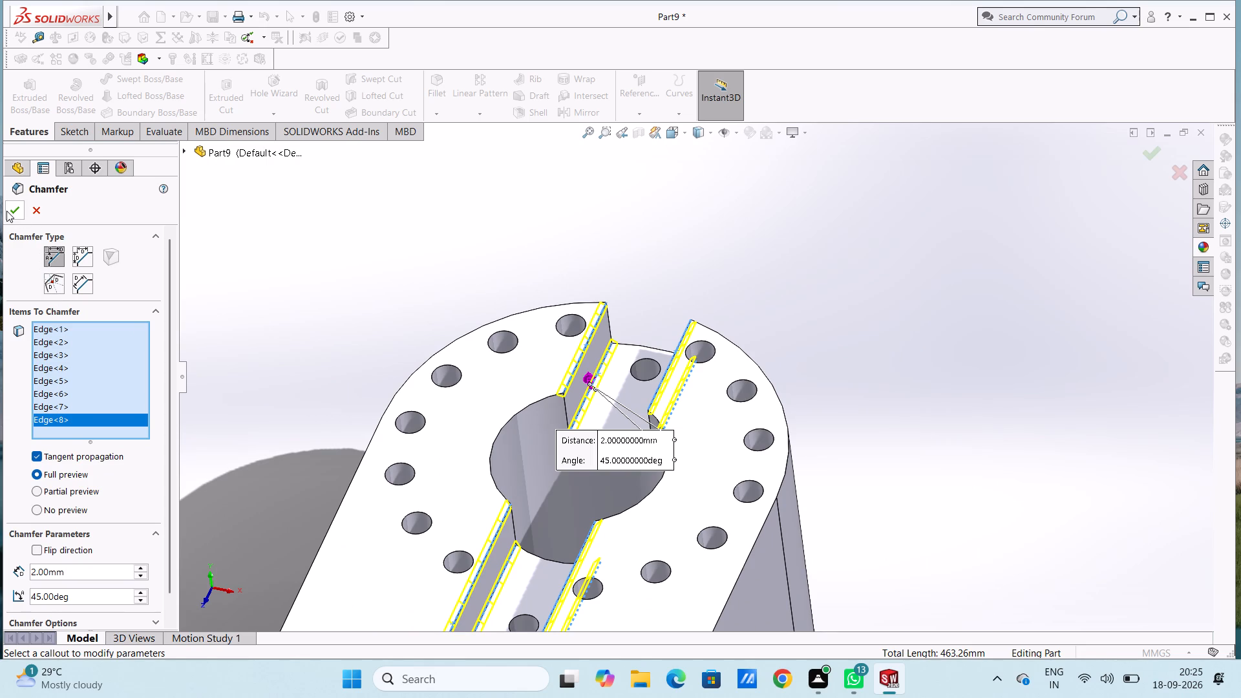
pyautogui.click(10, 212)
pyautogui.click(294, 321)
# Start a sketch on the plate's bottom face and trace the left arm's straight outer edge with a 200 mm vertical line.
pyautogui.scroll(3, 295, 321)
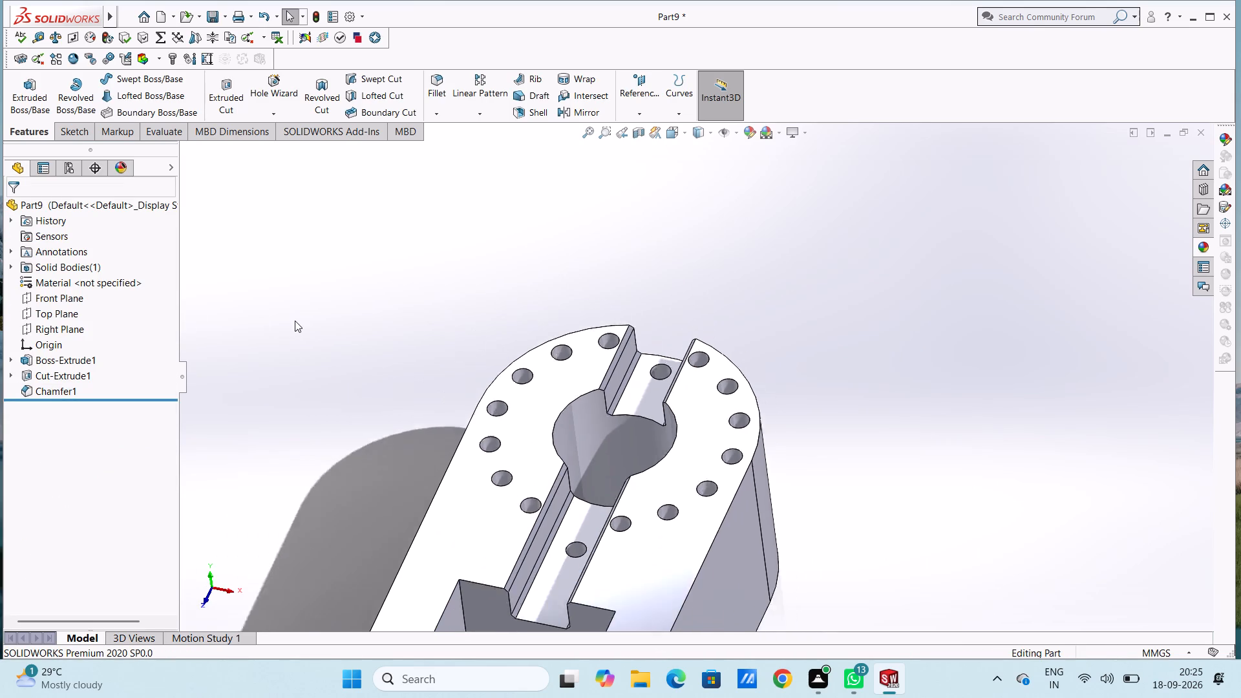
pyautogui.scroll(2, 295, 321)
pyautogui.scroll(1, 320, 366)
pyautogui.moveTo(323, 370); pyautogui.dragTo(374, 397, button='middle')
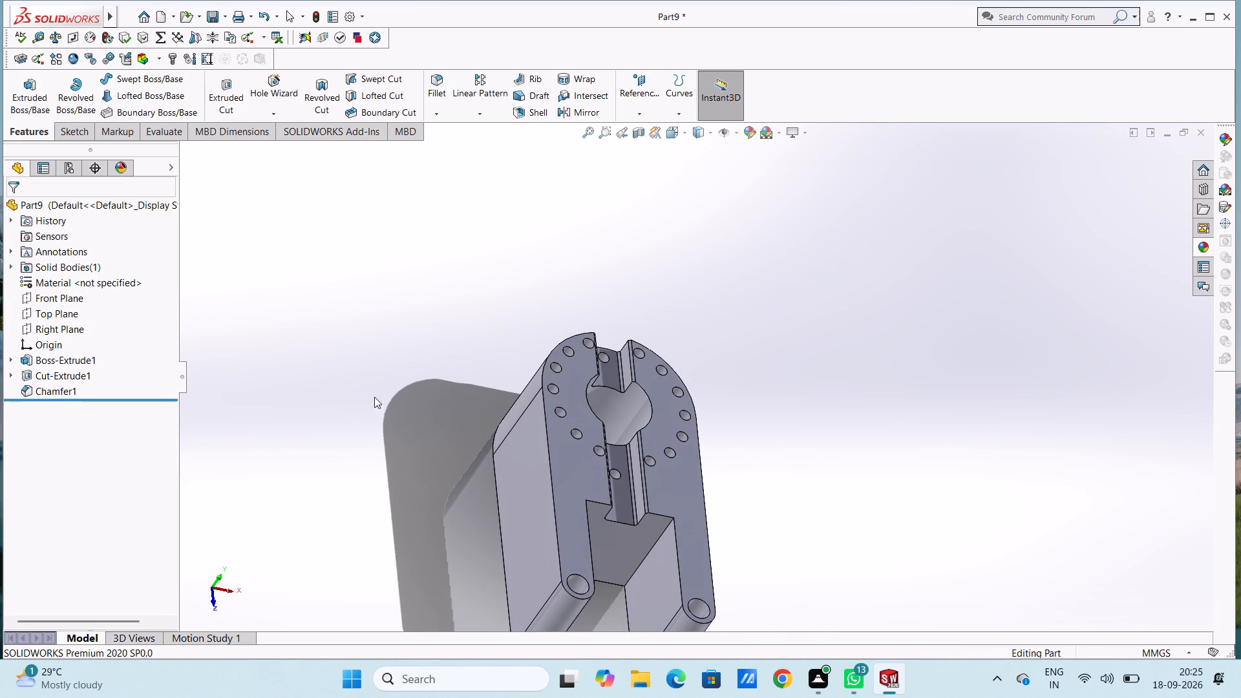
pyautogui.hotkey('ctrl', '6')
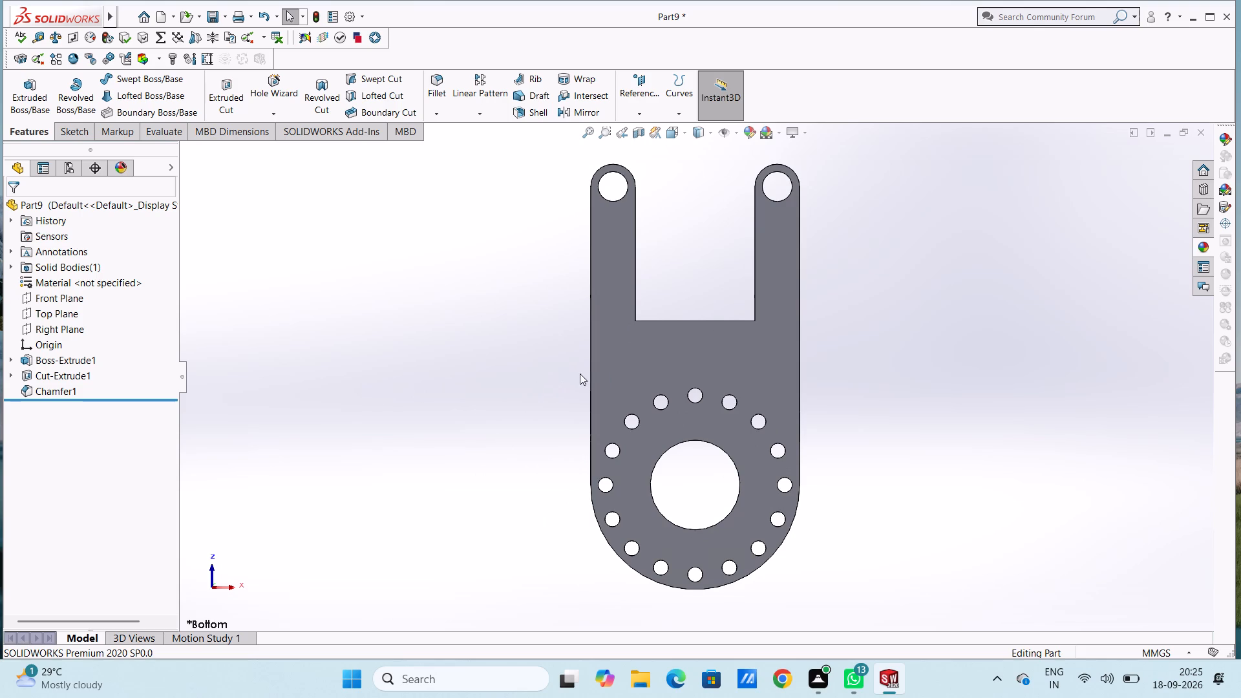
pyautogui.click(621, 364)
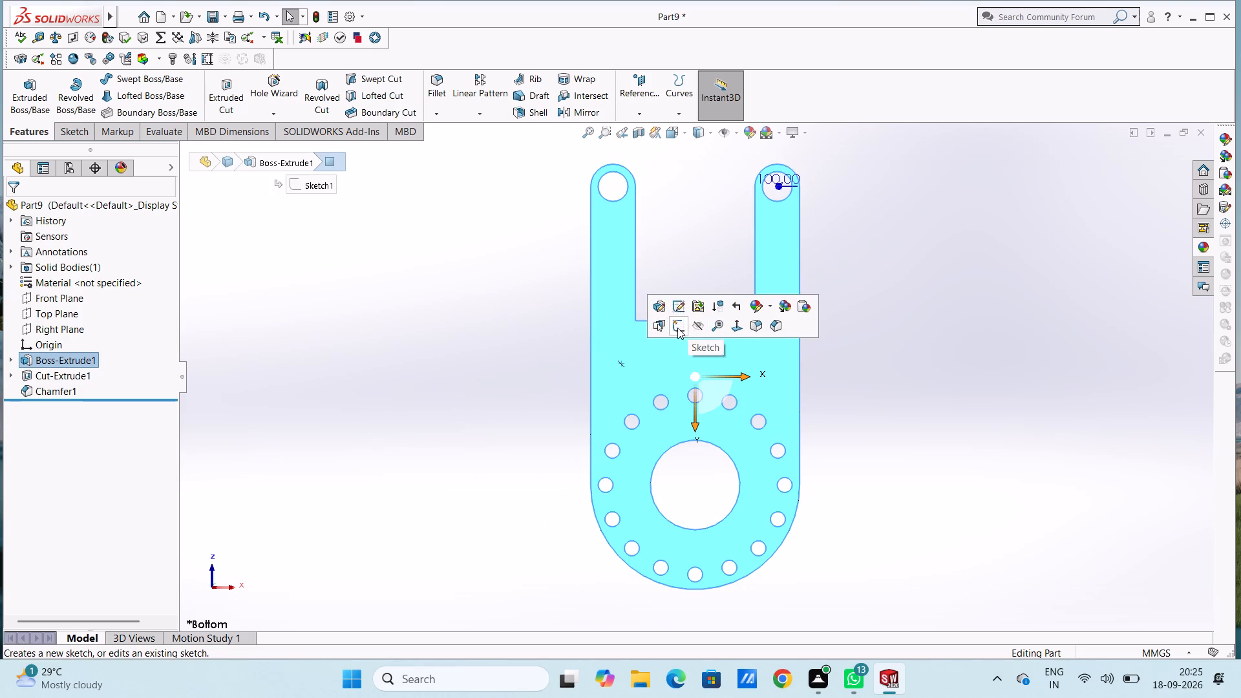
pyautogui.click(677, 328)
pyautogui.click(677, 273)
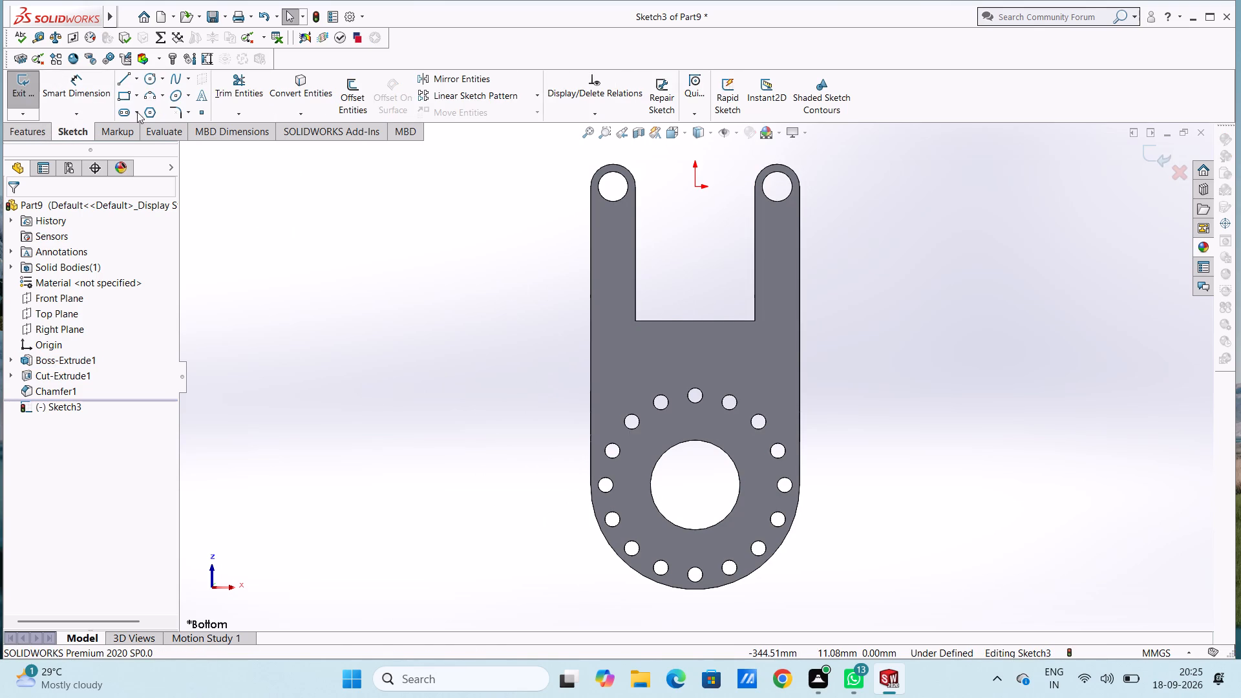
pyautogui.click(121, 84)
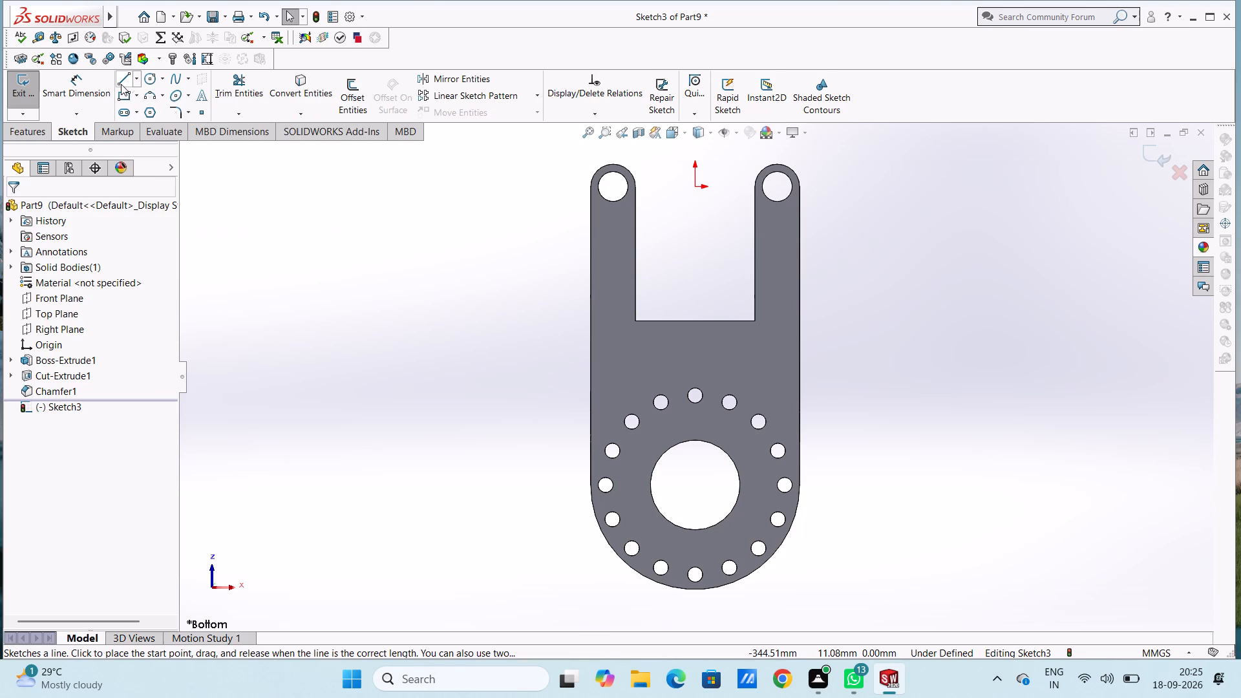
pyautogui.click(591, 186)
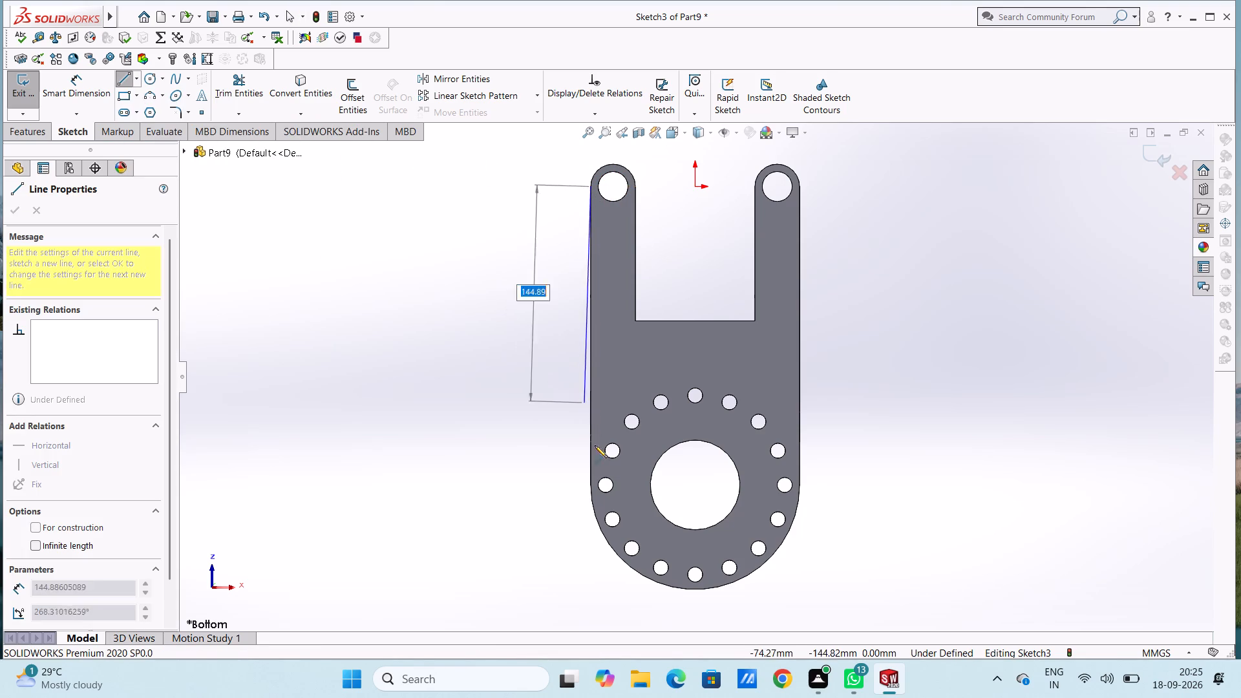
pyautogui.click(590, 487)
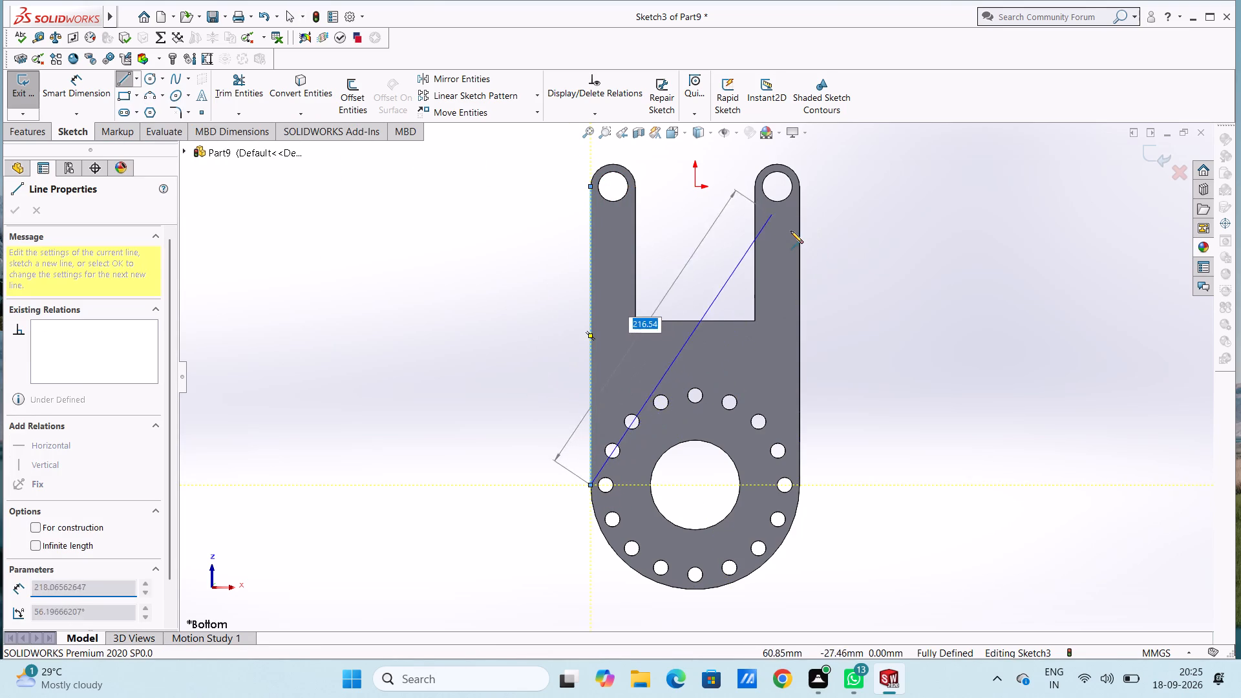
pyautogui.press('Escape')
# Trace the notch's three edges with connected lines: 90 mm down, 80 mm across and 90 mm back up.
pyautogui.click(123, 73)
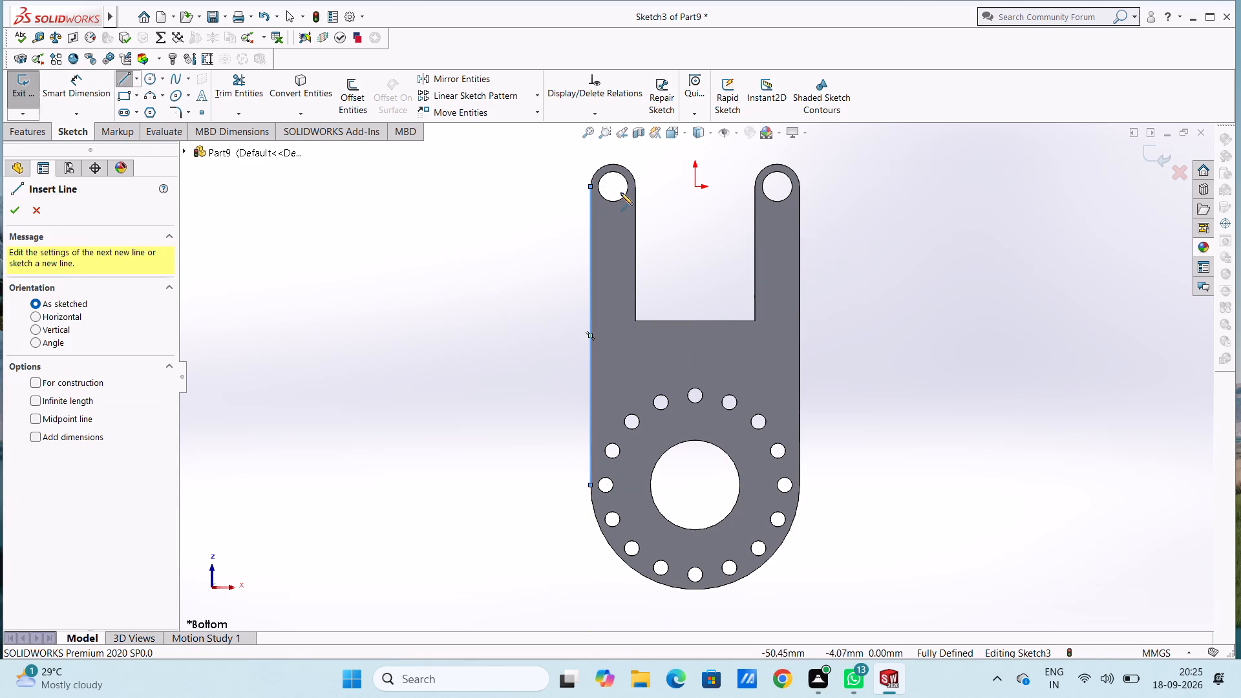
pyautogui.click(636, 184)
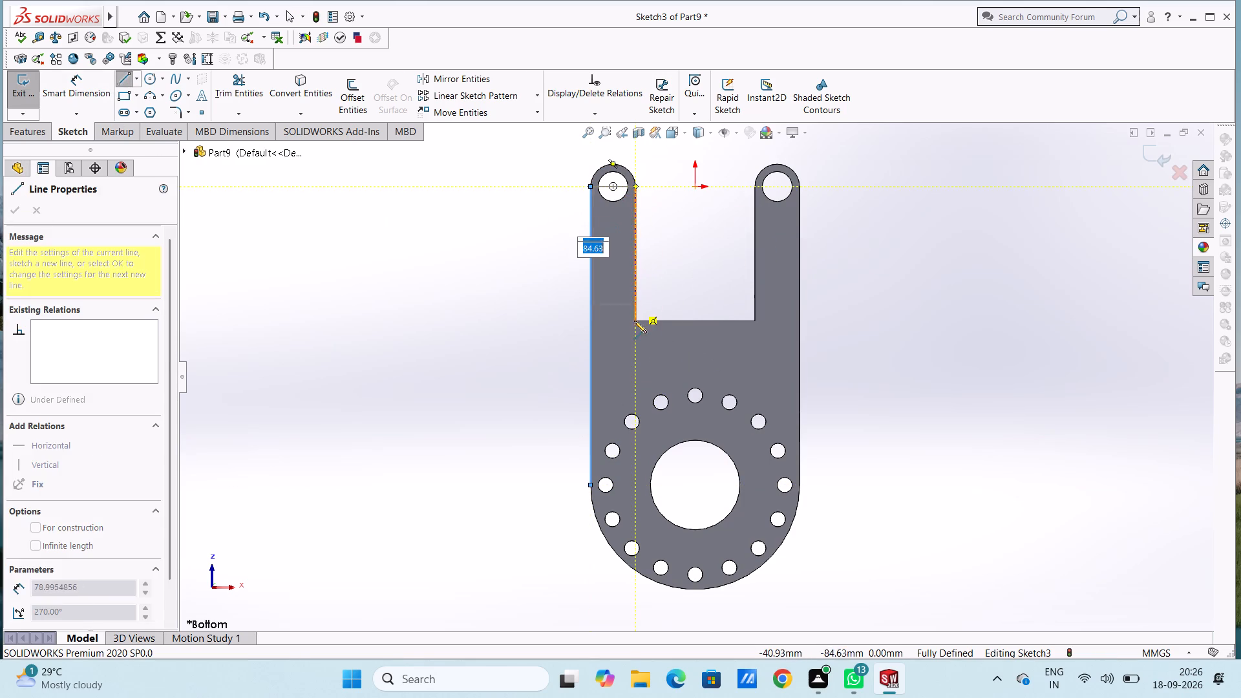
pyautogui.click(634, 321)
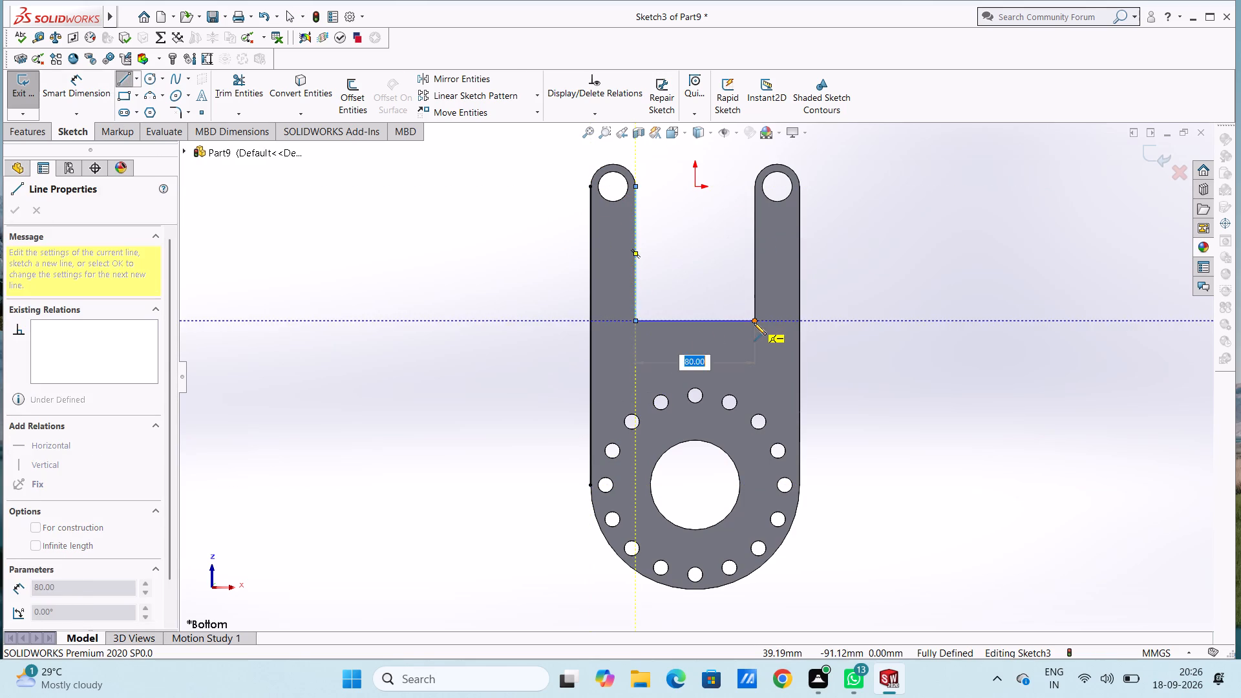
pyautogui.click(754, 323)
pyautogui.click(755, 186)
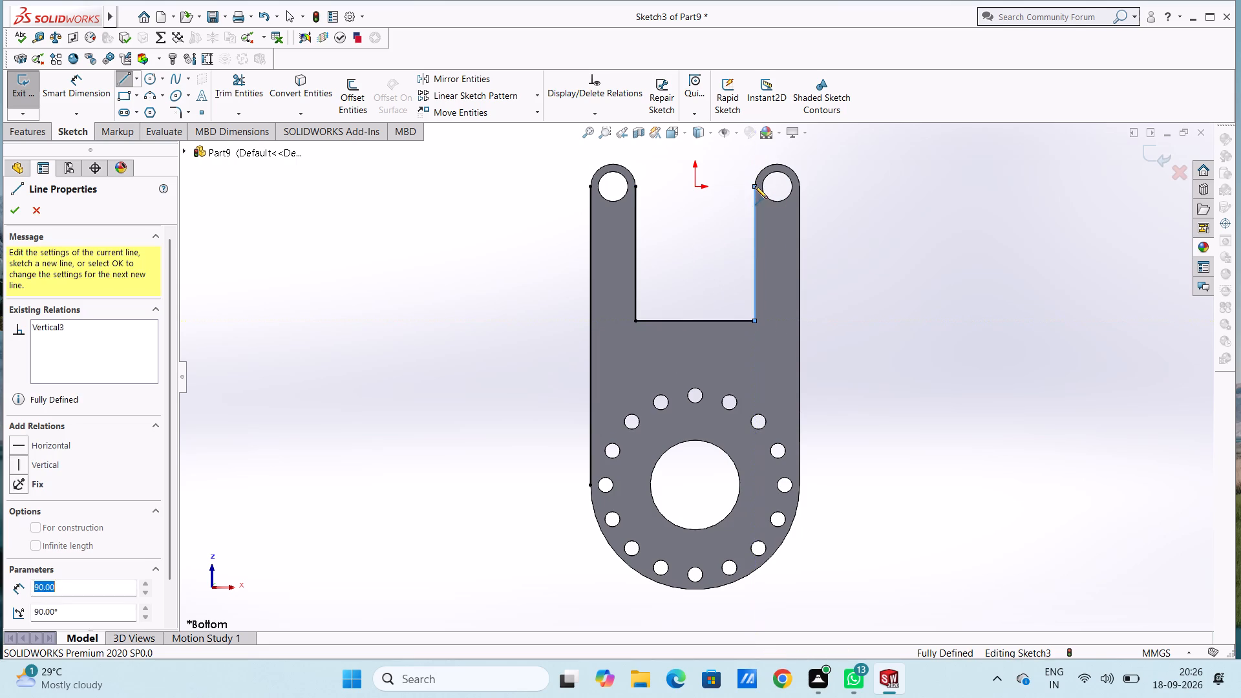
pyautogui.press('Escape')
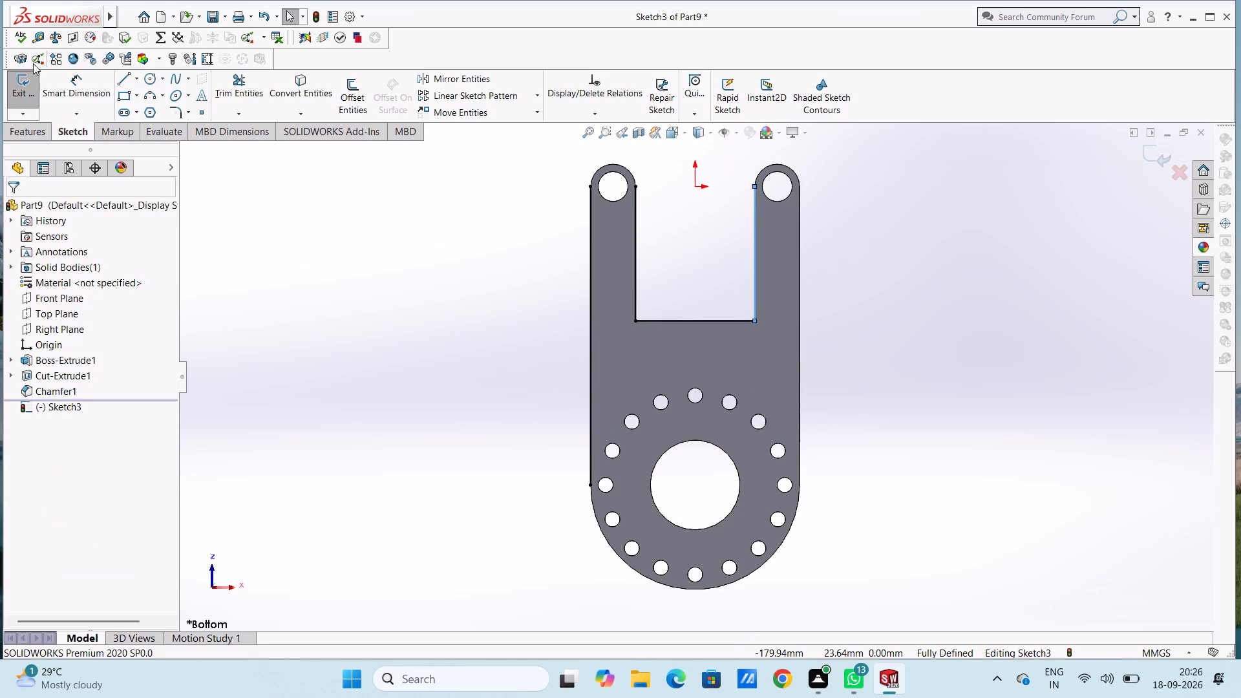
# Trace the right arm's straight outer edge with a 200 mm vertical line ending at the large rounded end.
pyautogui.click(122, 77)
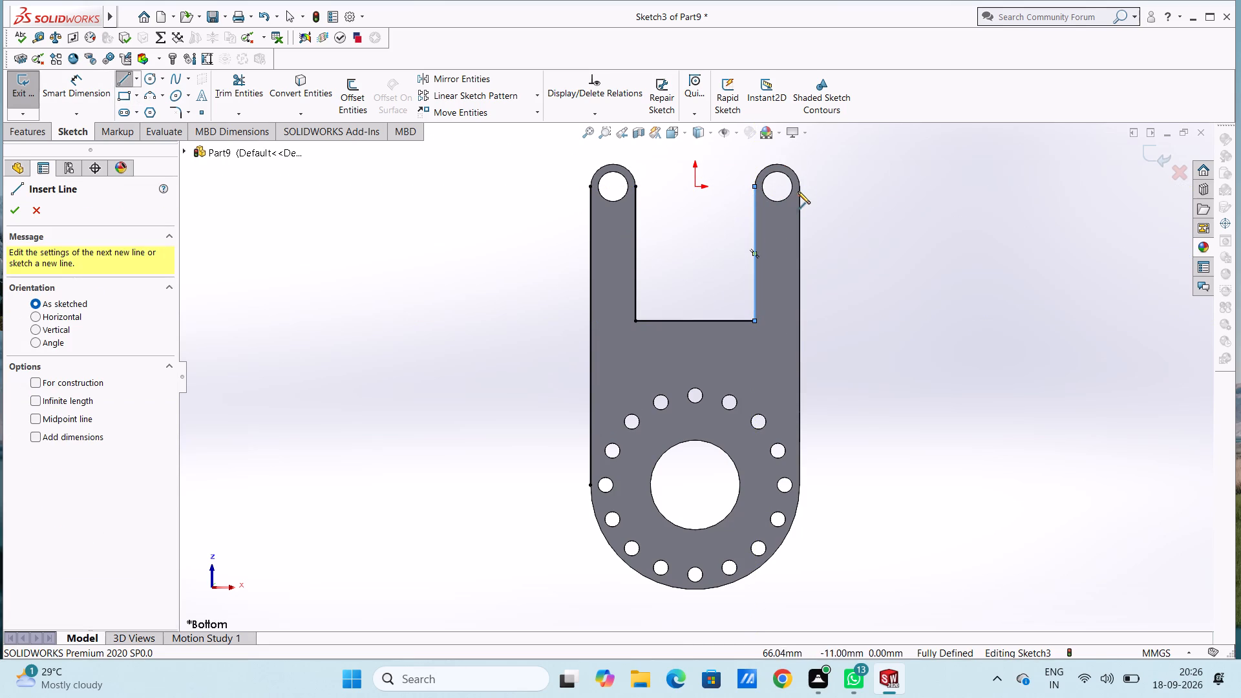
pyautogui.click(799, 186)
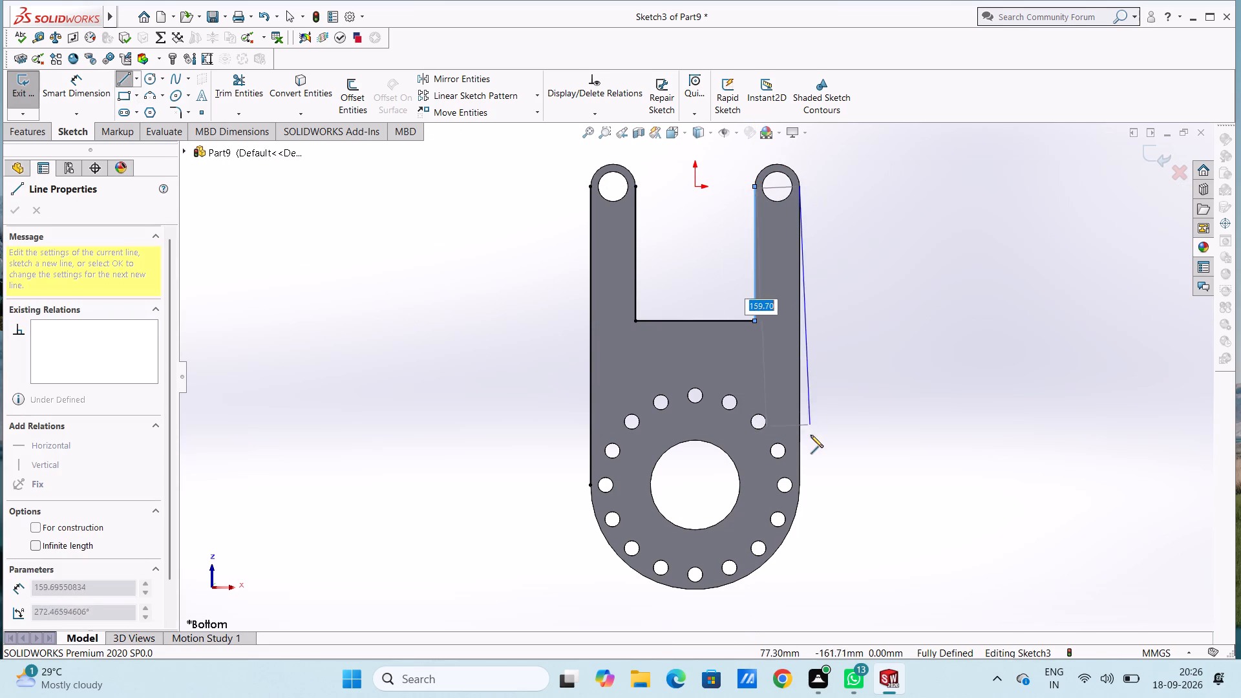
pyautogui.click(800, 485)
pyautogui.press('Escape')
pyautogui.press('Escape')
pyautogui.press('Escape')
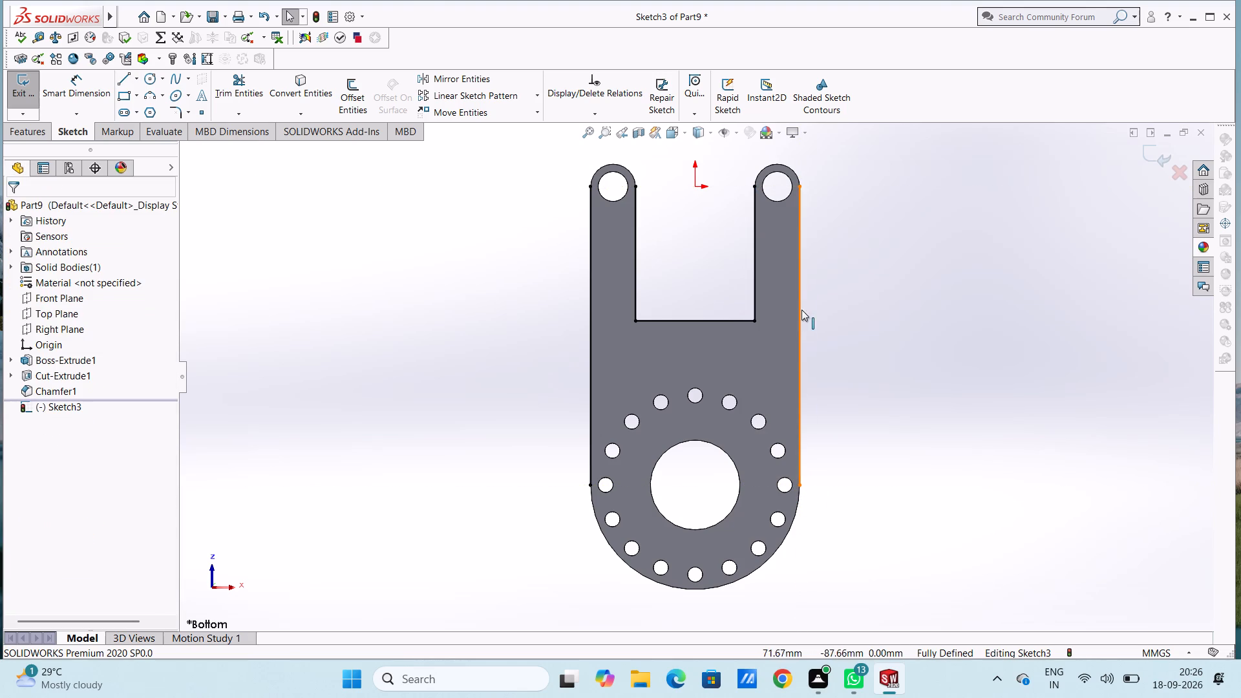
# Draw a three-point arc over each arm's rounded tip, joining its inner and outer lines tangentially with a 15 mm radius.
pyautogui.scroll(2, 797, 198)
pyautogui.scroll(-5, 761, 211)
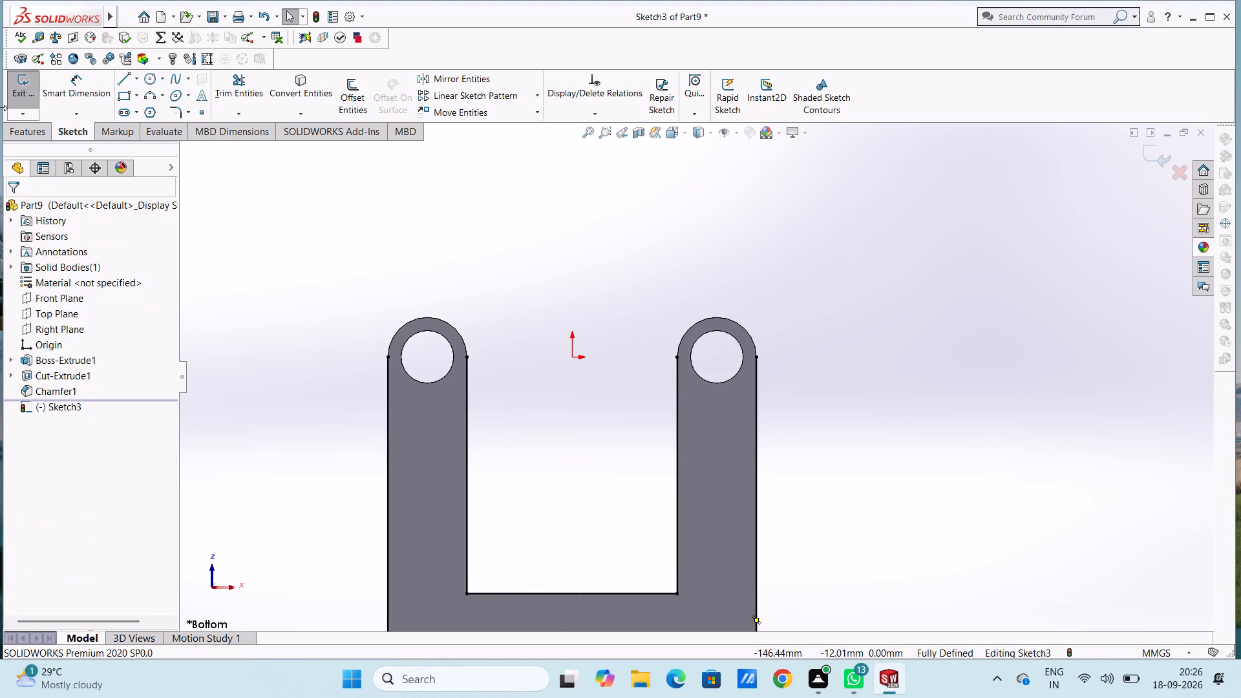
pyautogui.click(143, 97)
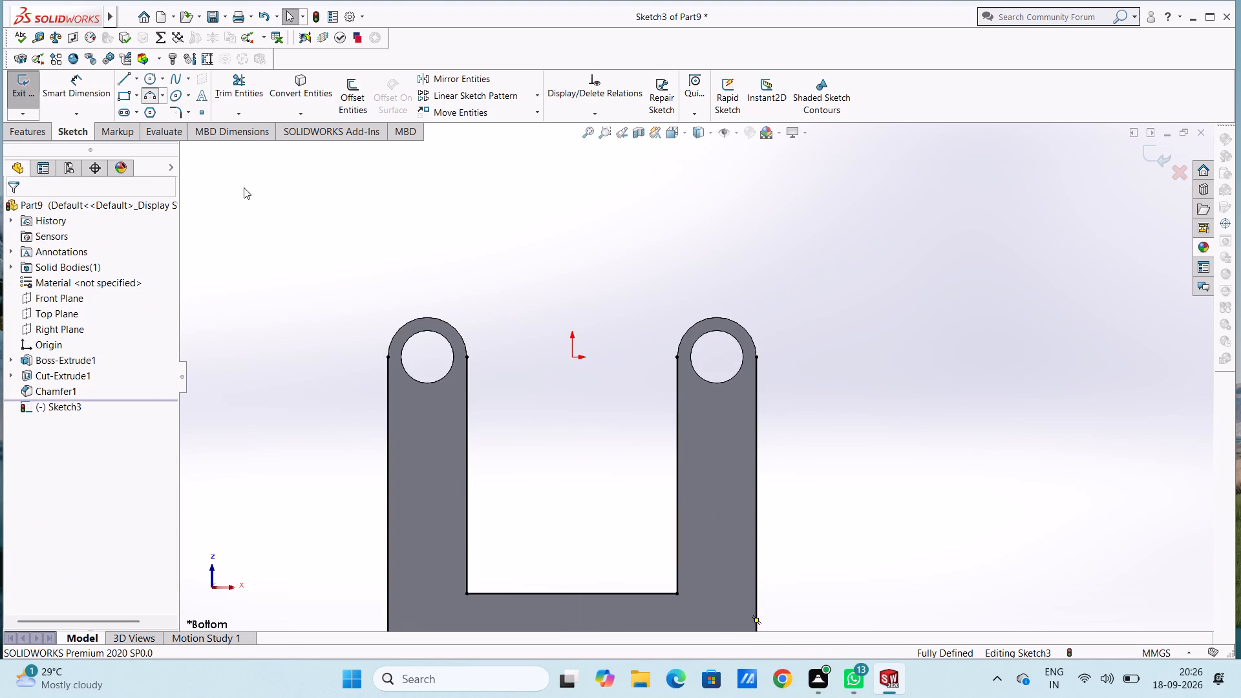
pyautogui.click(387, 354)
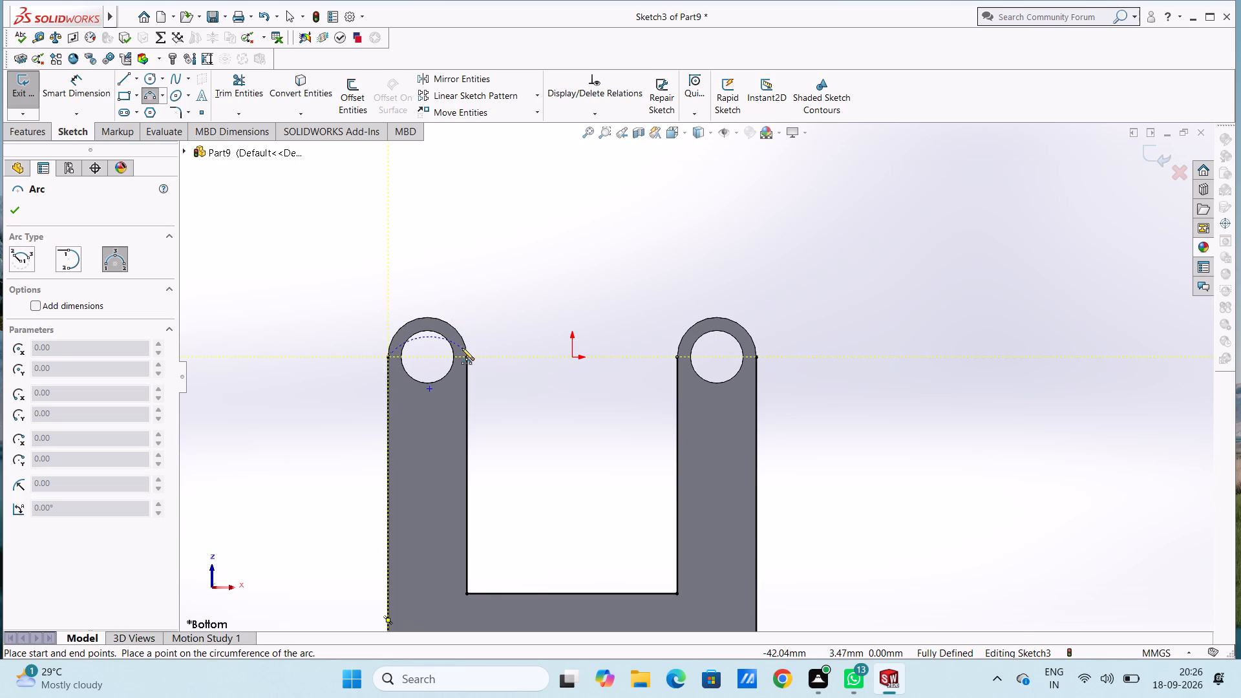
pyautogui.click(468, 358)
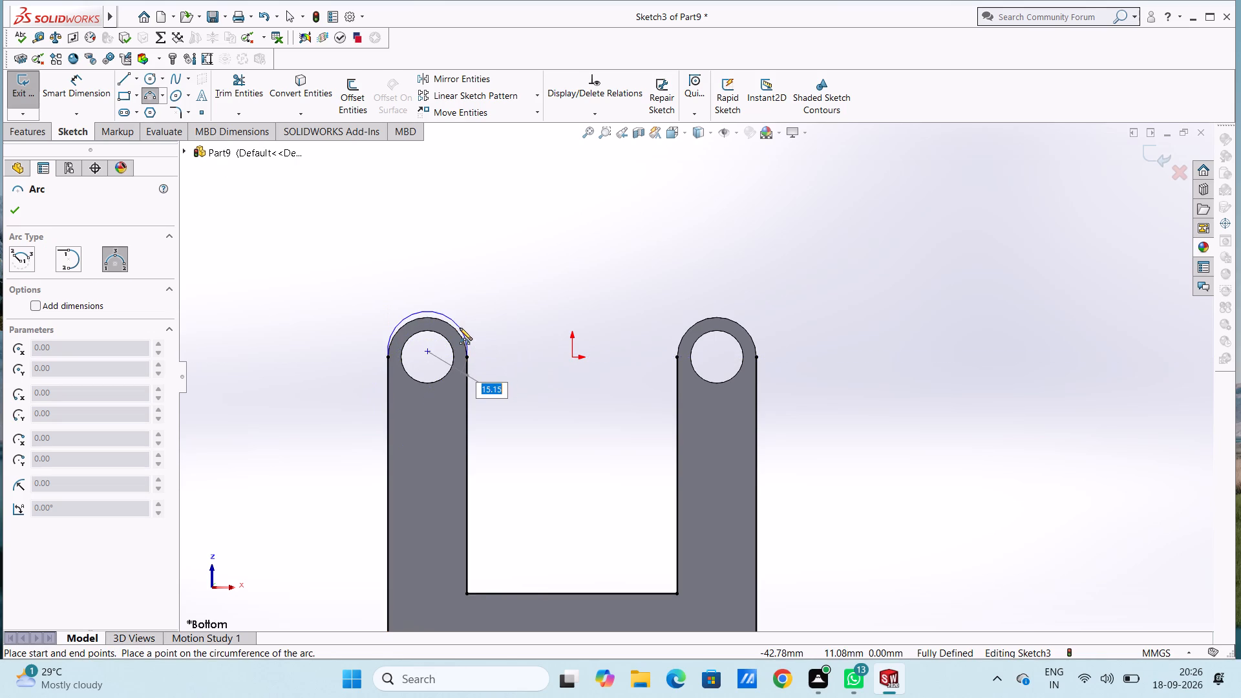
pyautogui.click(457, 332)
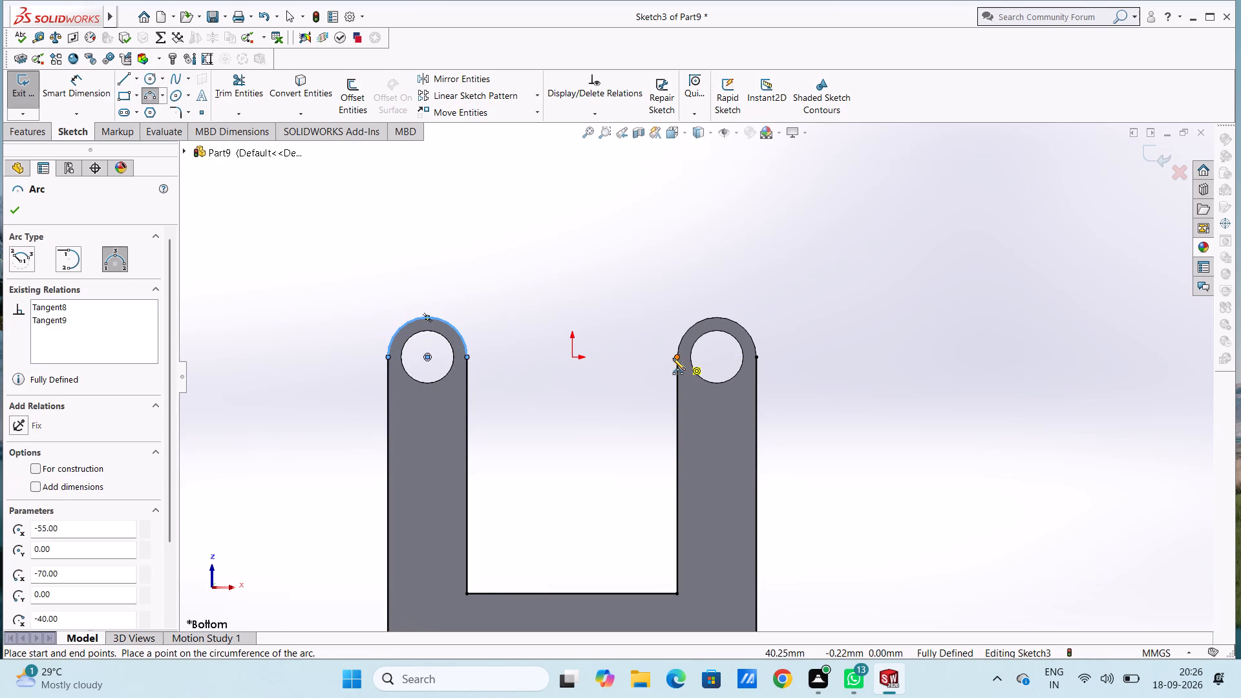
pyautogui.click(677, 359)
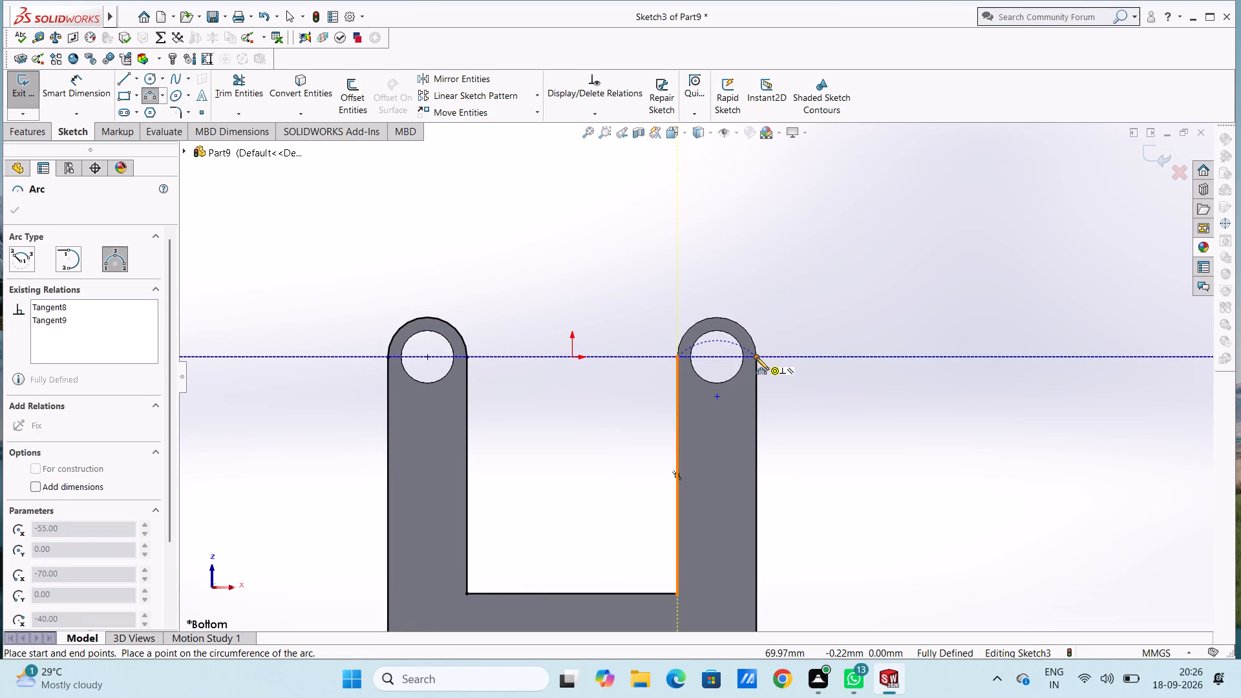
pyautogui.click(756, 357)
pyautogui.click(751, 336)
# Close the outline with a 70 mm radius three-point arc along the plate's large rounded end, tangent to both outer lines.
pyautogui.scroll(5, 751, 336)
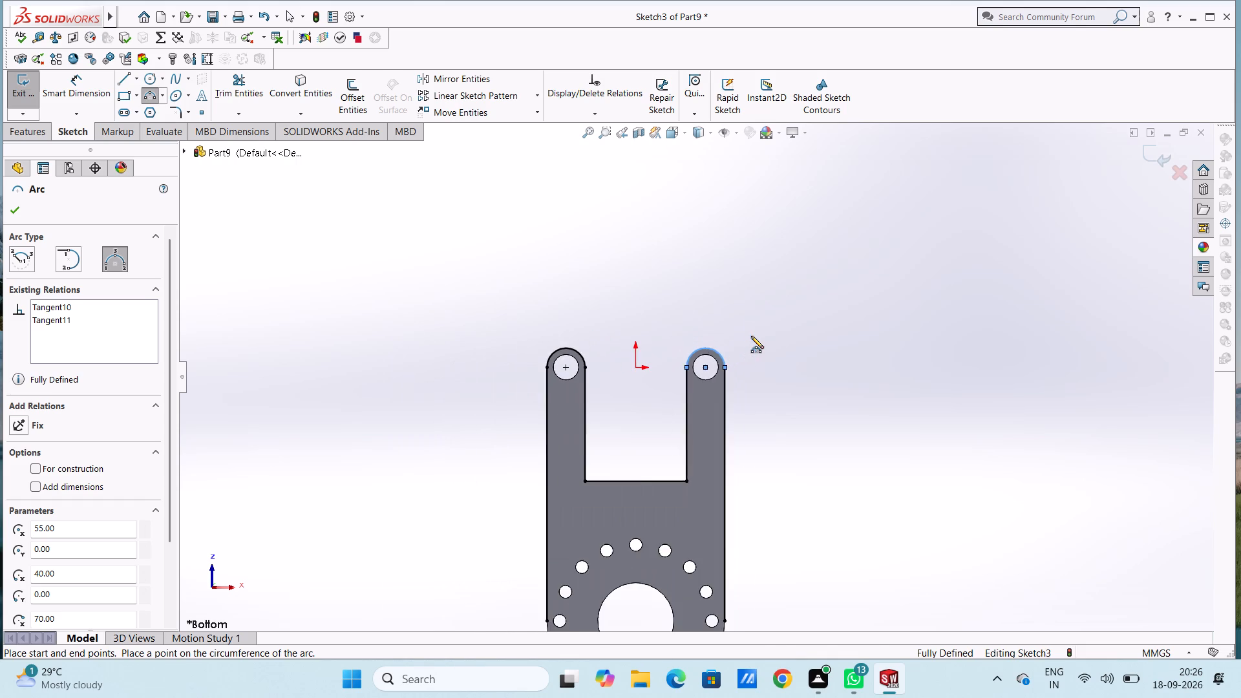
pyautogui.scroll(4, 677, 406)
pyautogui.scroll(-8, 648, 536)
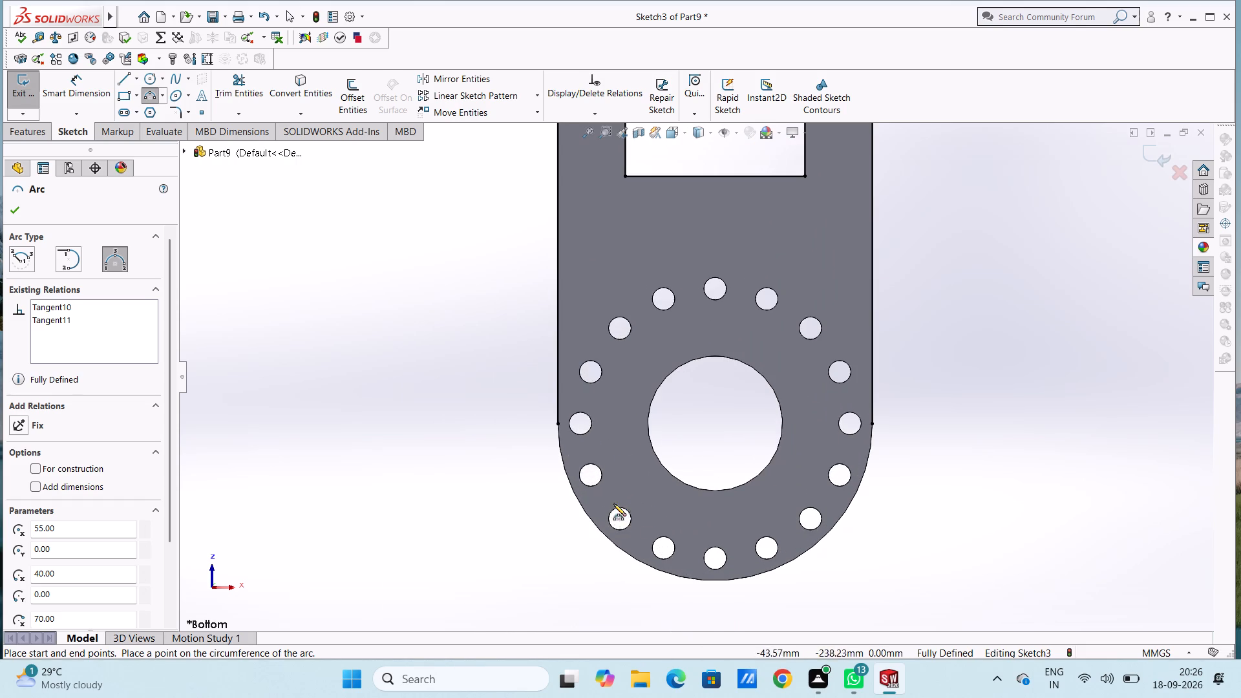
pyautogui.click(557, 426)
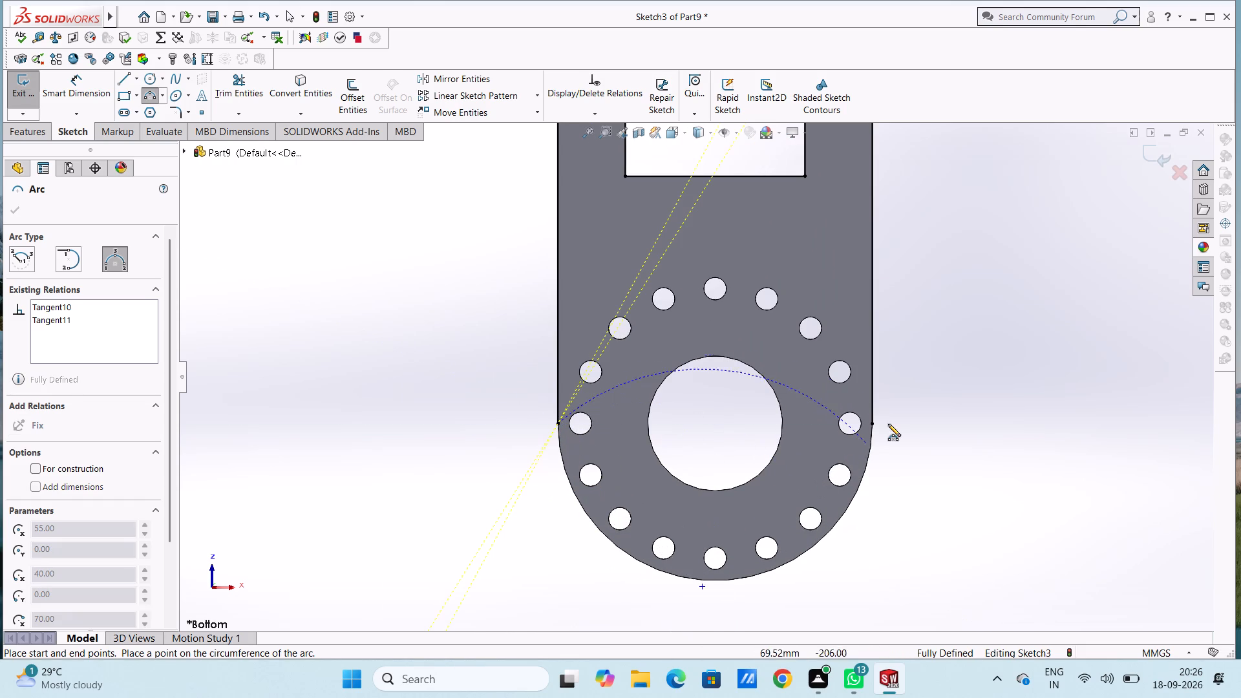
pyautogui.click(874, 422)
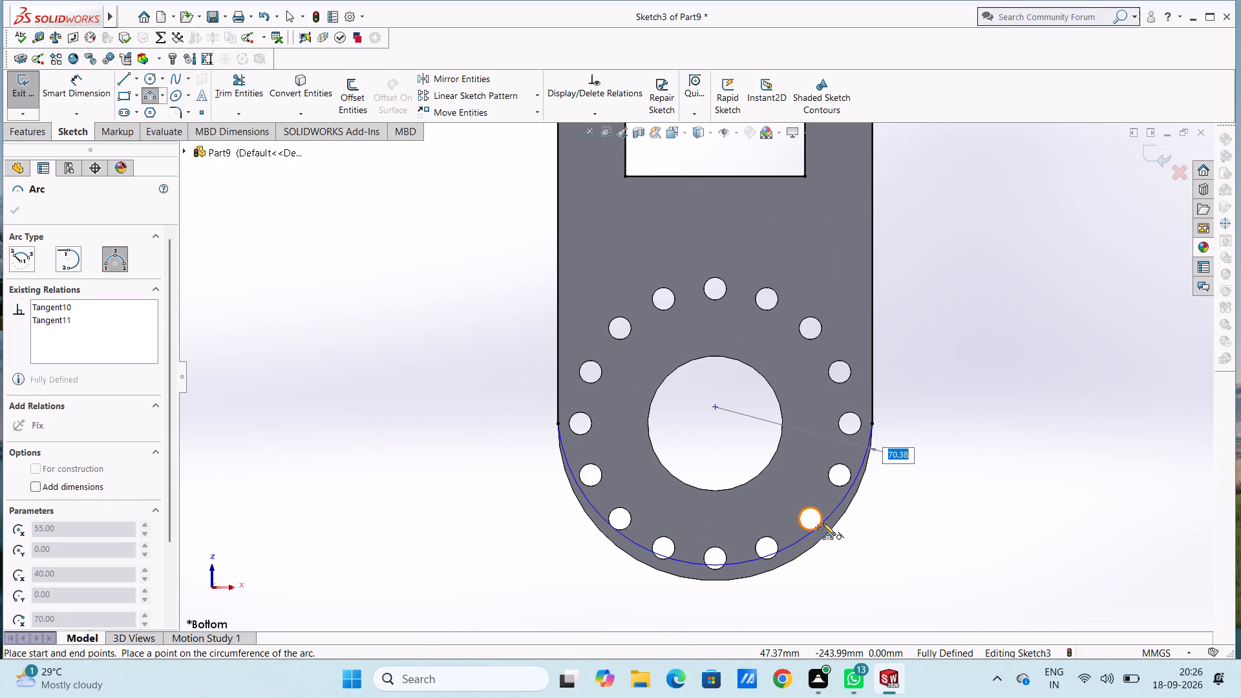
pyautogui.click(827, 533)
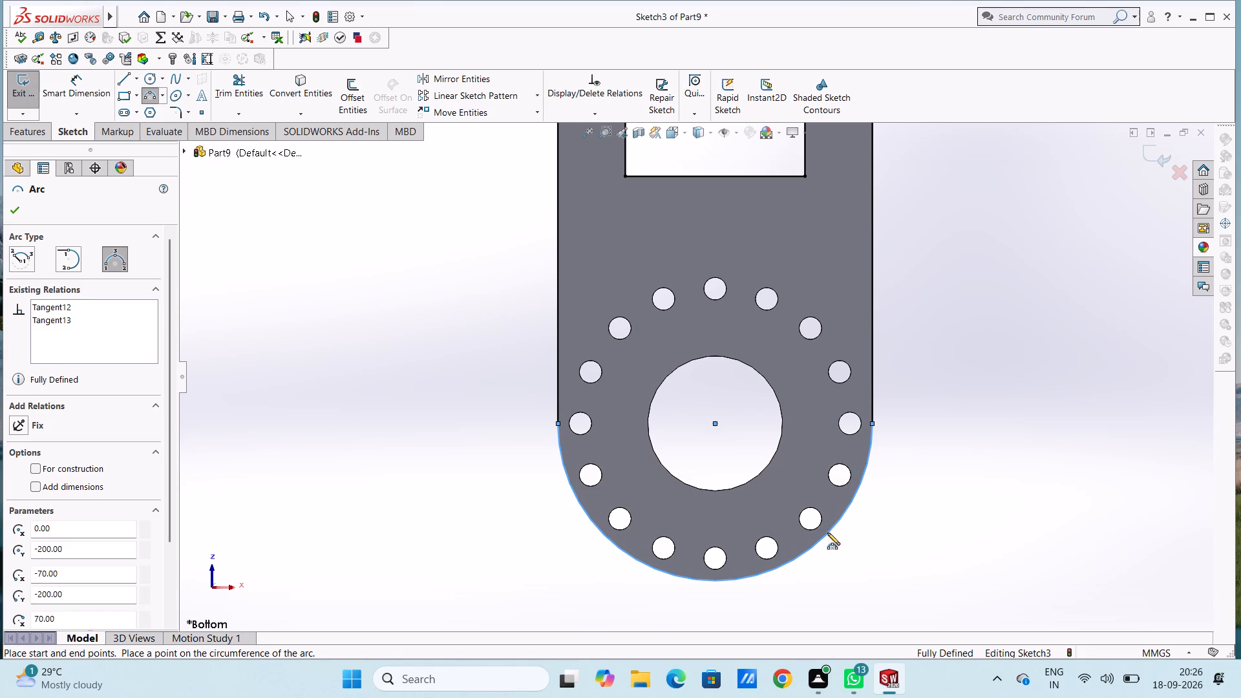
pyautogui.press('Escape')
pyautogui.press('Escape')
# Set up a 20 mm blind cut-extrude of the traced outline into the plate from its bottom face.
pyautogui.hotkey('ctrl', '7')
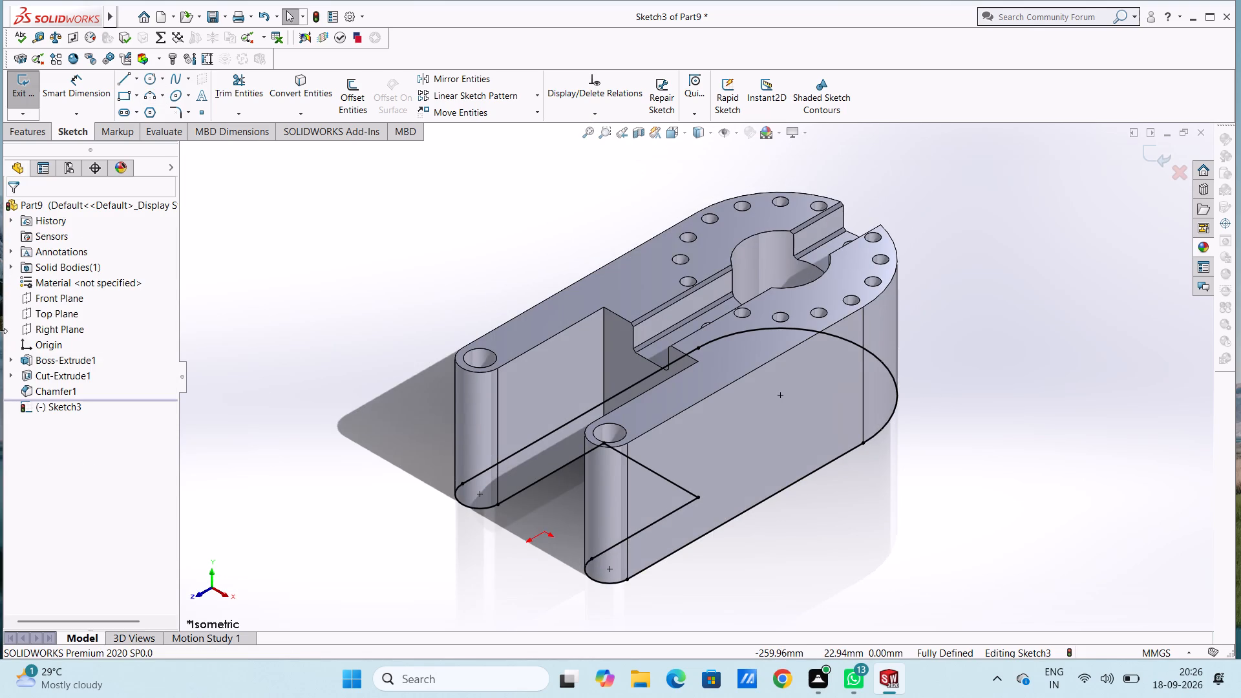
pyautogui.click(47, 135)
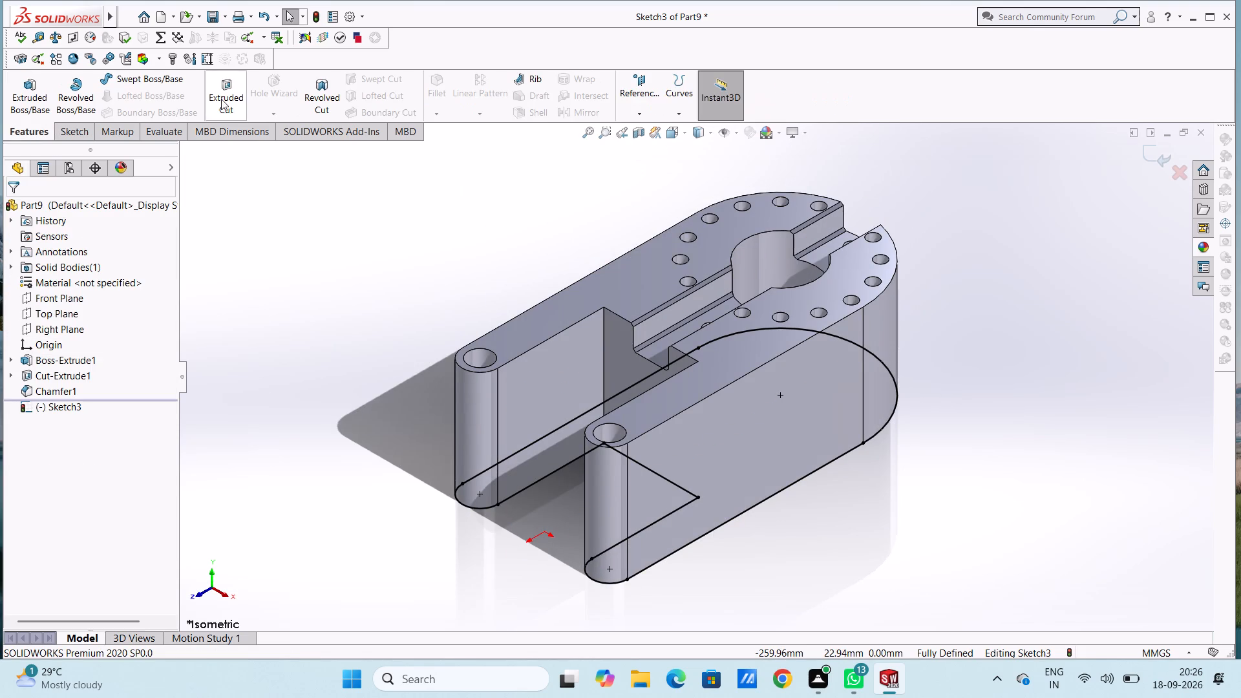
pyautogui.click(224, 89)
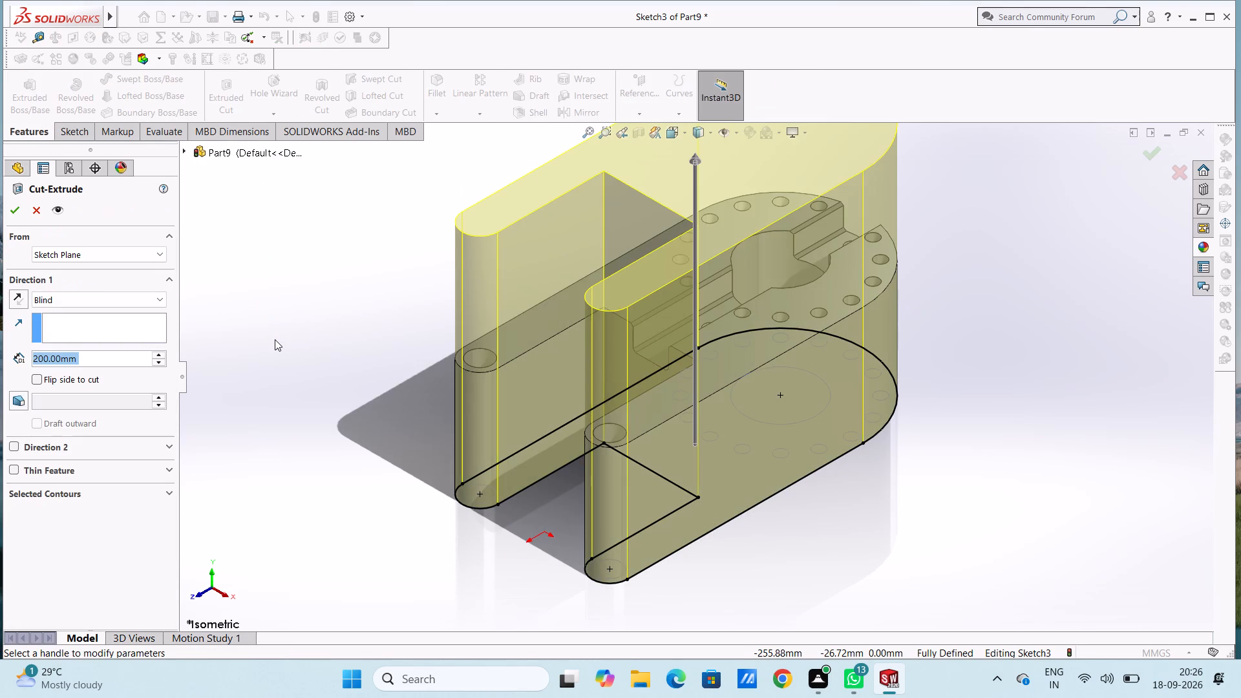
pyautogui.write('20')
pyautogui.press('Return')
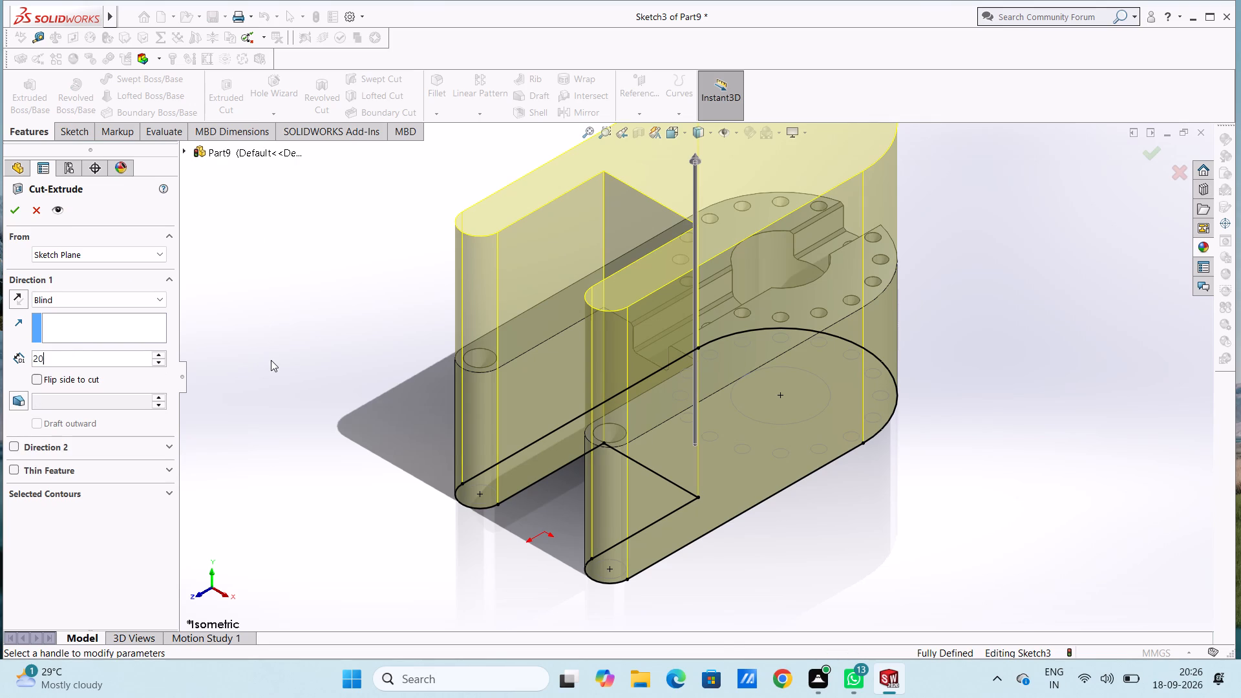
pyautogui.scroll(1, 215, 354)
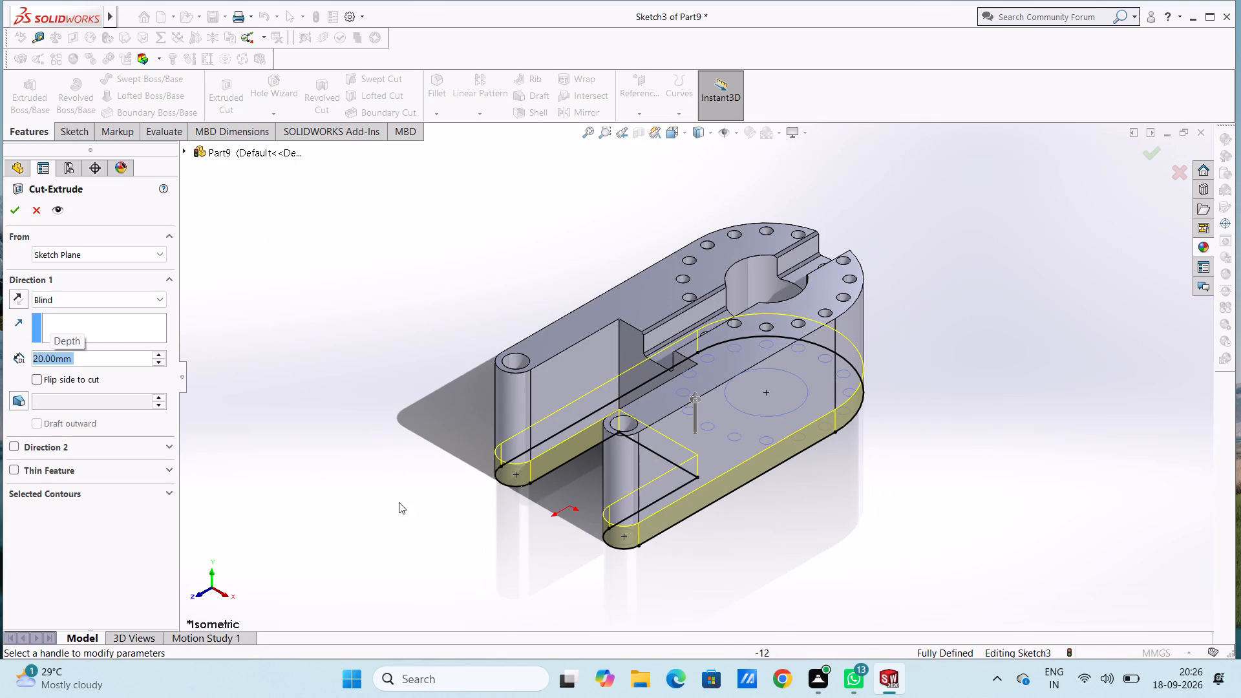
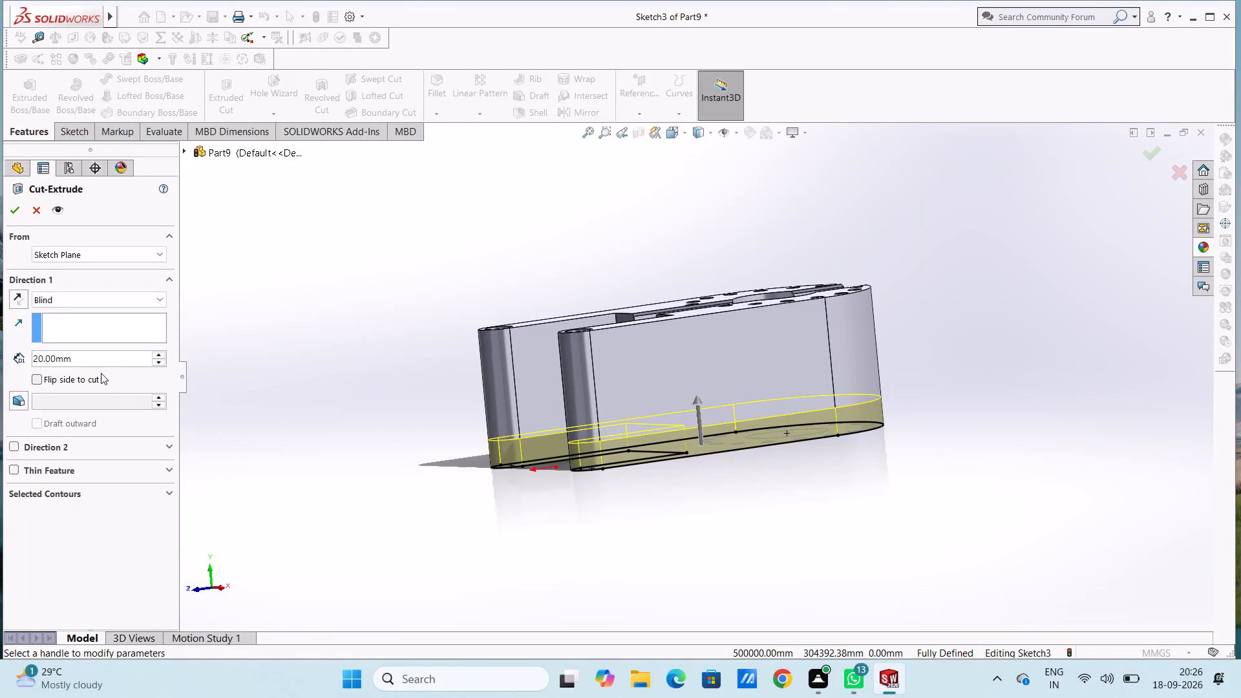
# Set the blind cut depth of the traced outline to 30 mm and complete the cut from the plate's bottom.
pyautogui.doubleClick(102, 351)
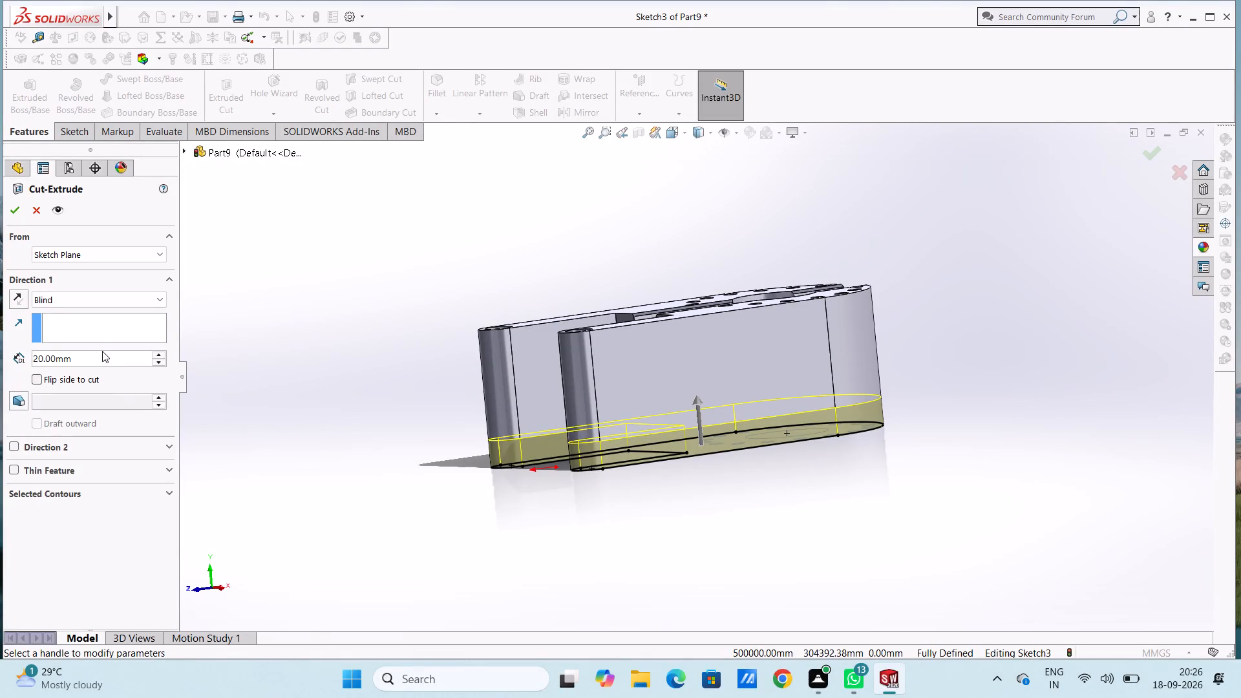
pyautogui.doubleClick(101, 358)
pyautogui.write('30')
pyautogui.press('Return')
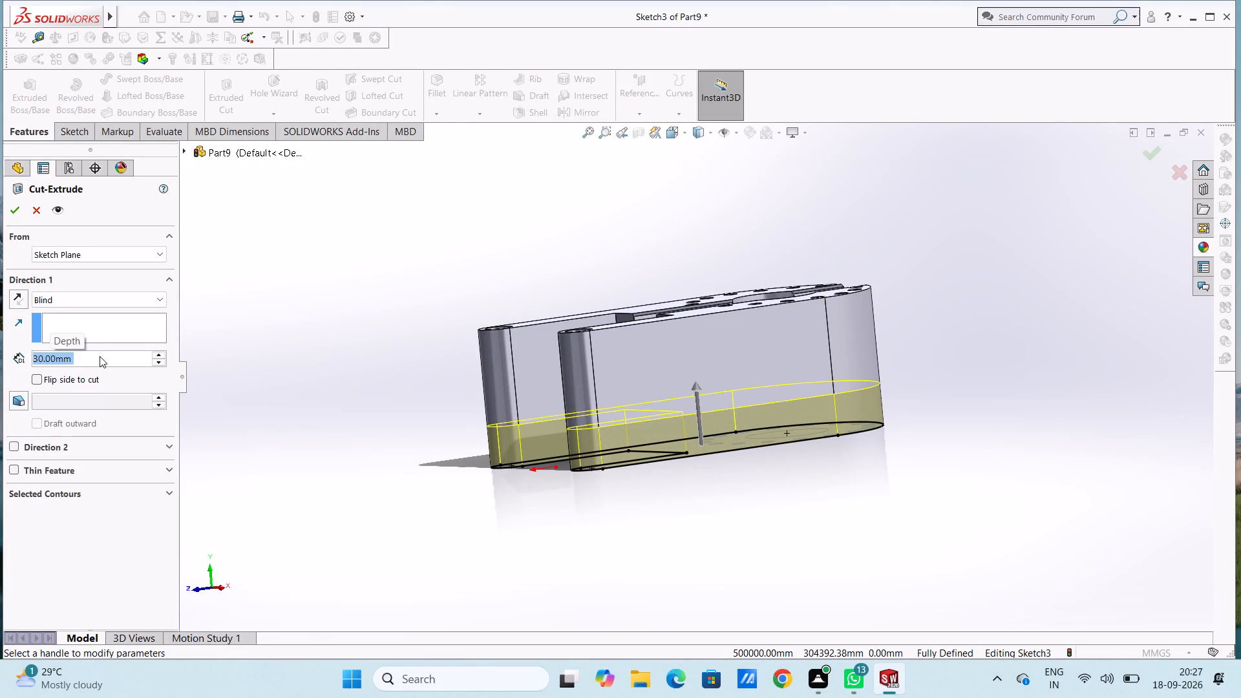
pyautogui.click(14, 213)
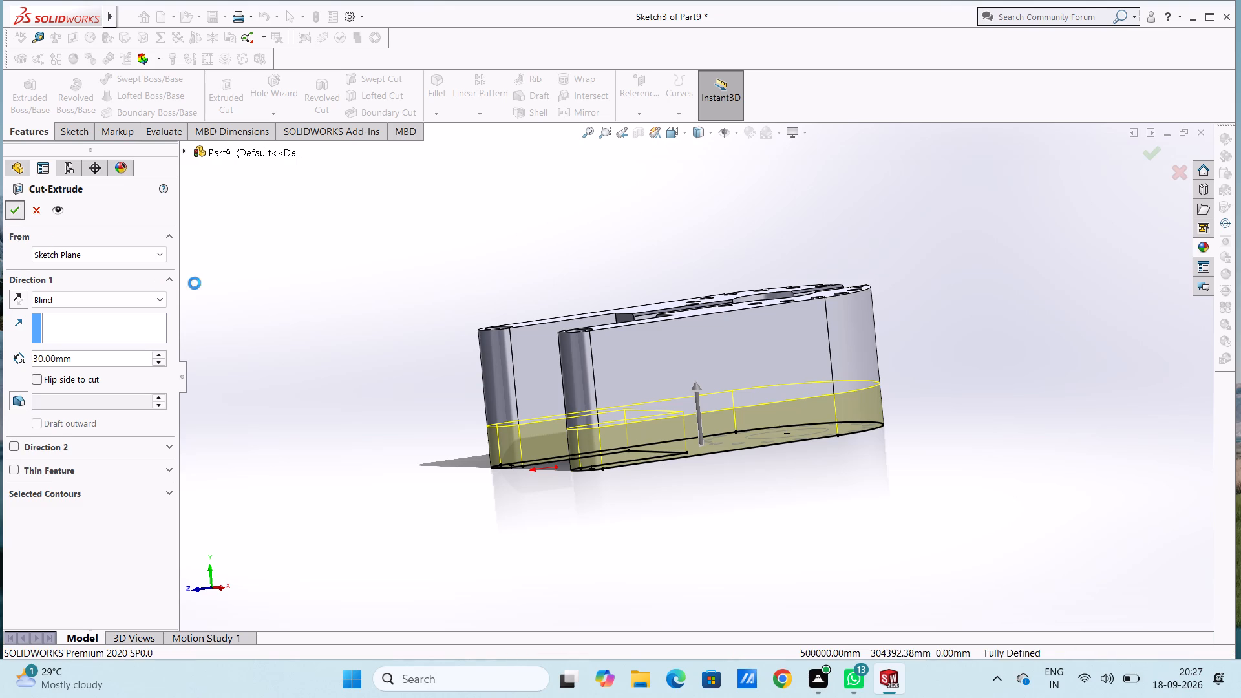
pyautogui.click(271, 294)
# Sketch a 50 mm radius circle on the plate's top face, concentric with the large through hole.
pyautogui.moveTo(328, 334); pyautogui.dragTo(386, 396, button='middle')
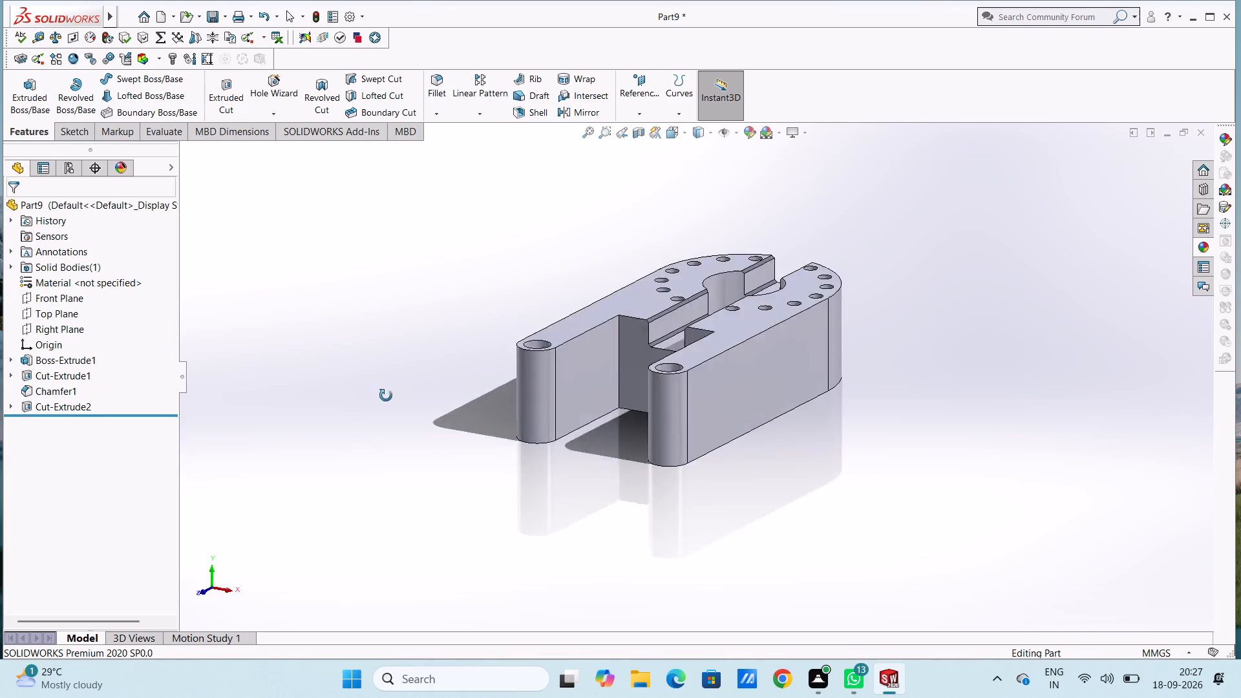
pyautogui.moveTo(386, 396); pyautogui.dragTo(578, 386, button='middle')
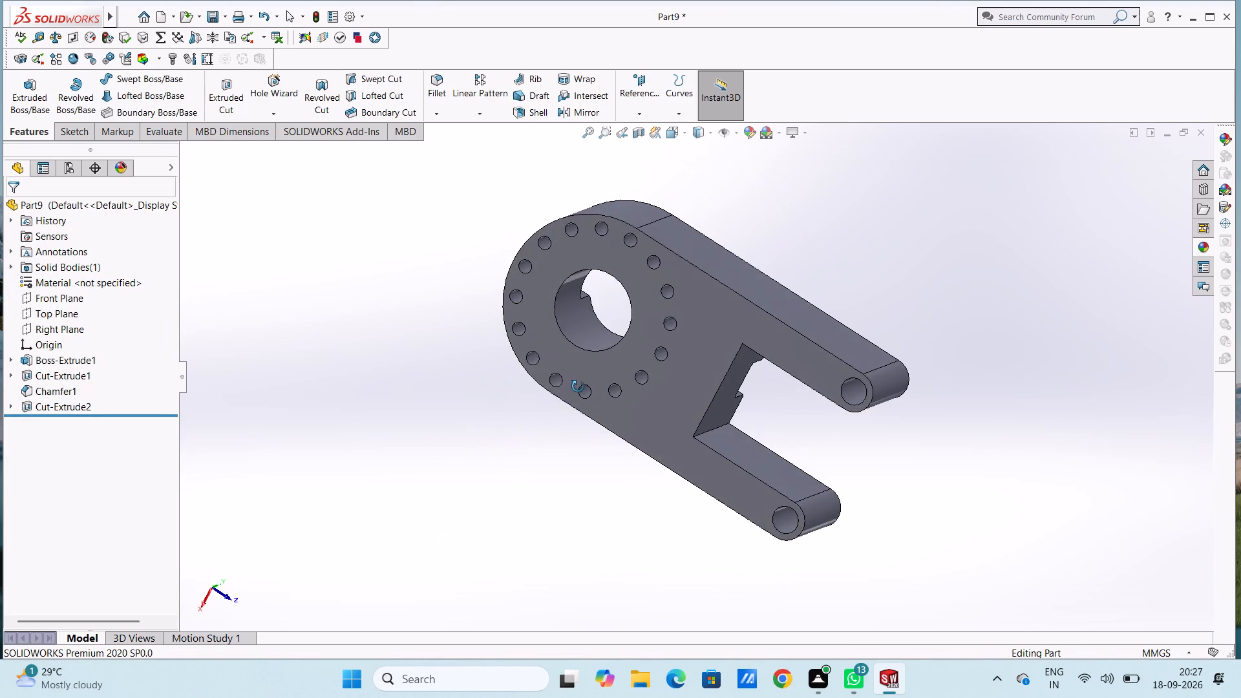
pyautogui.moveTo(578, 386); pyautogui.dragTo(469, 588, button='middle')
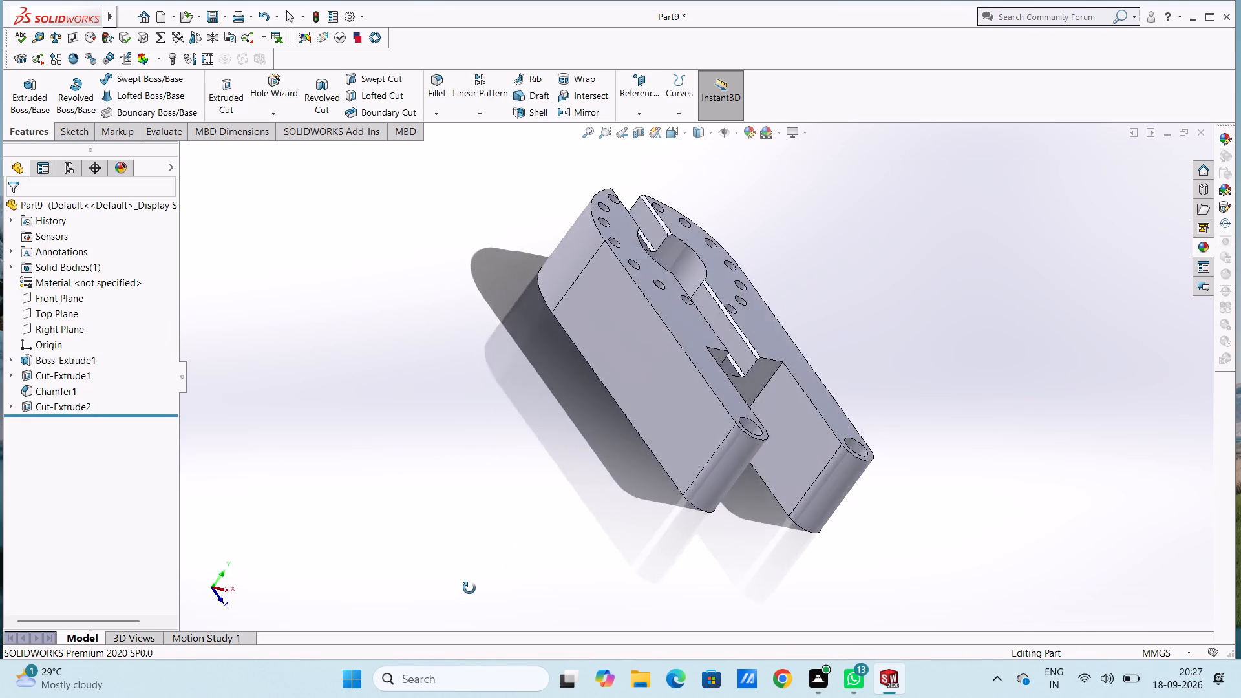
pyautogui.moveTo(469, 588); pyautogui.dragTo(467, 590, button='middle')
pyautogui.hotkey('ctrl', '7')
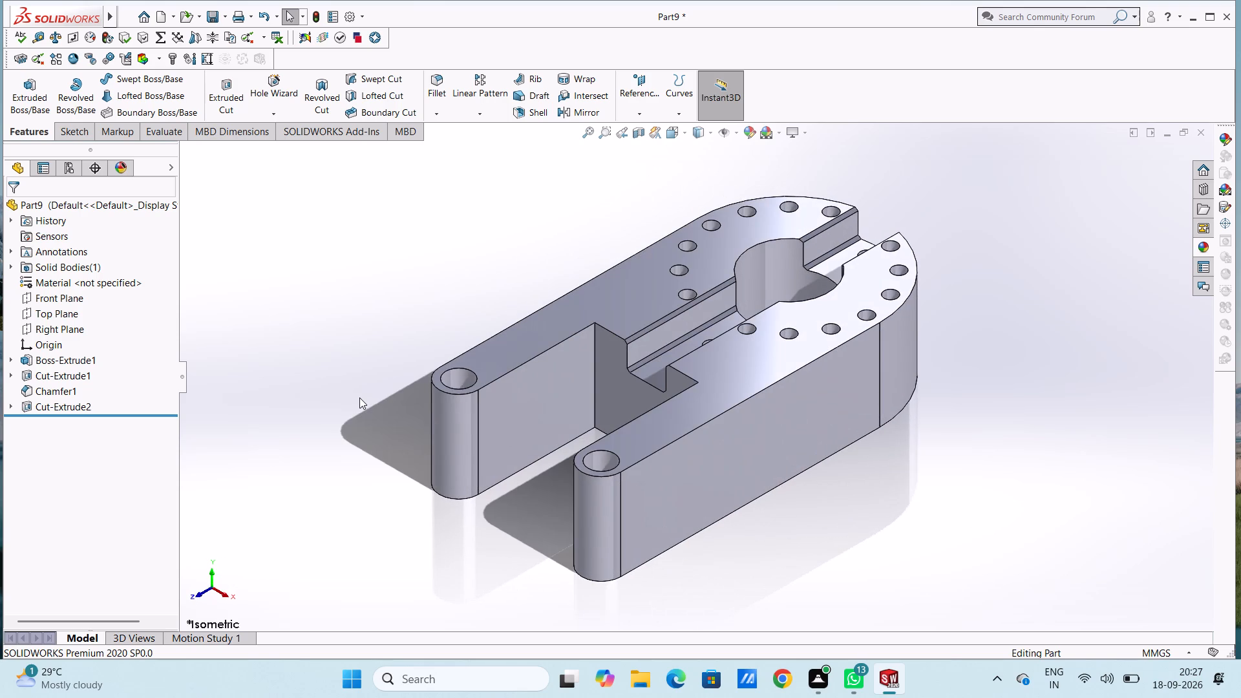
pyautogui.hotkey('ctrl', '1')
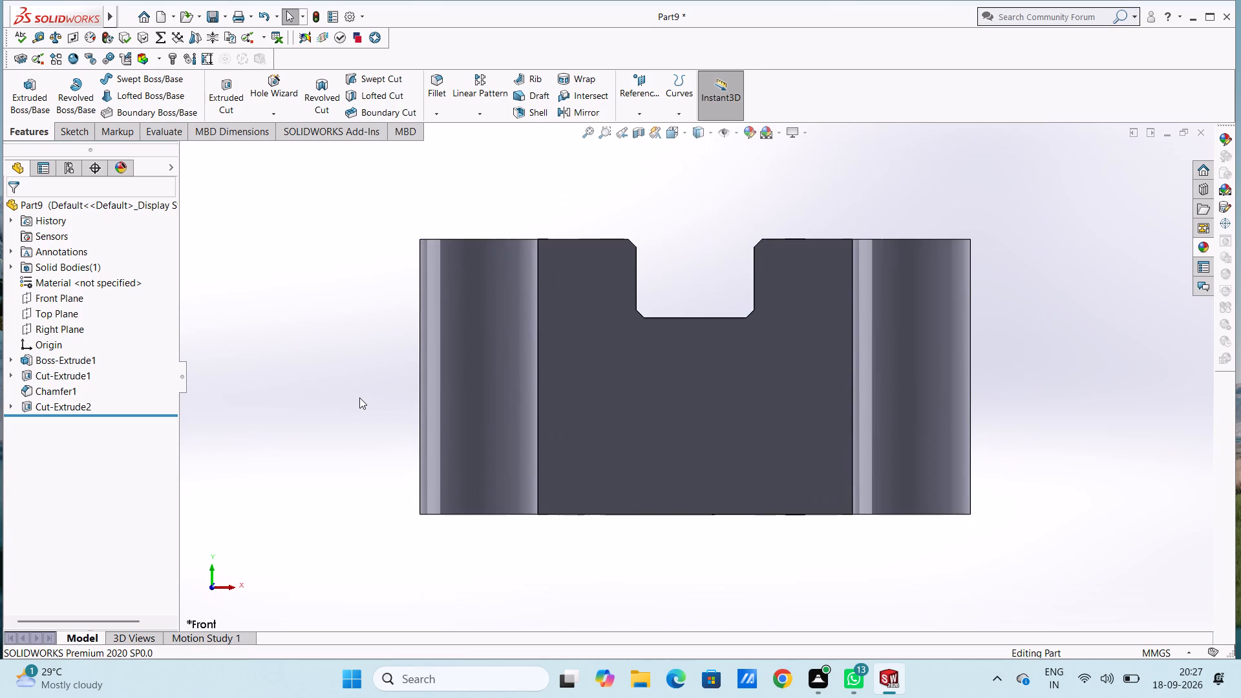
pyautogui.hotkey('ctrl', '5')
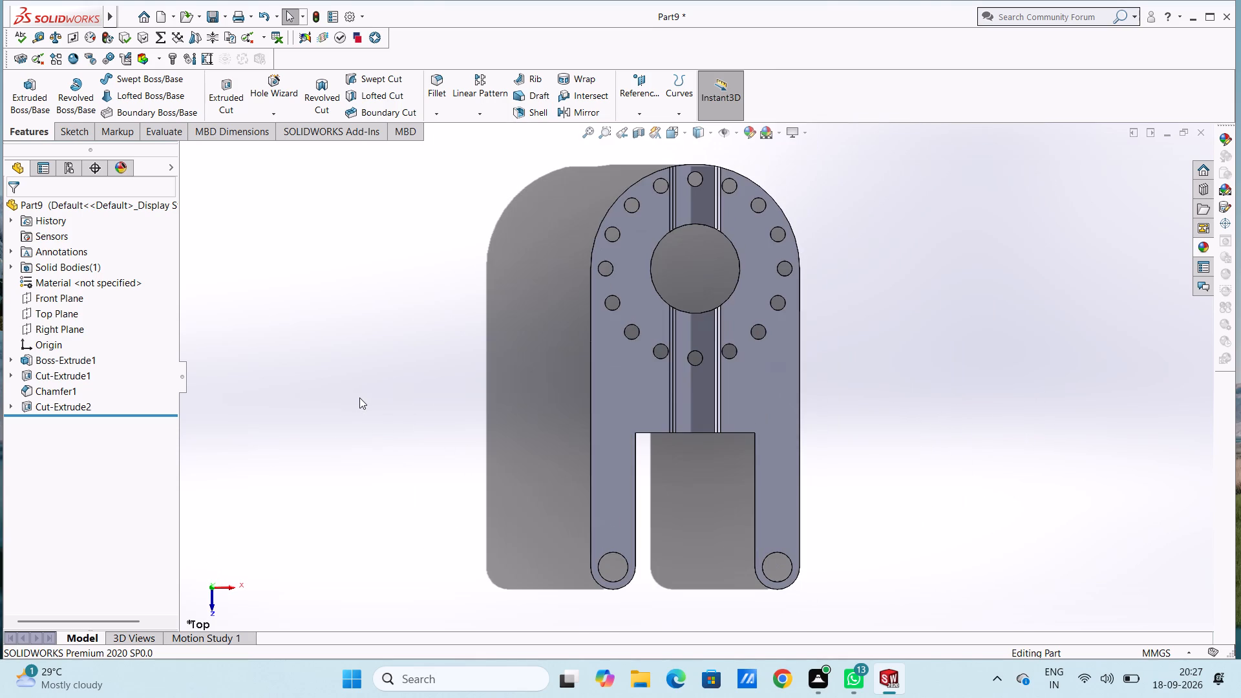
pyautogui.click(643, 238)
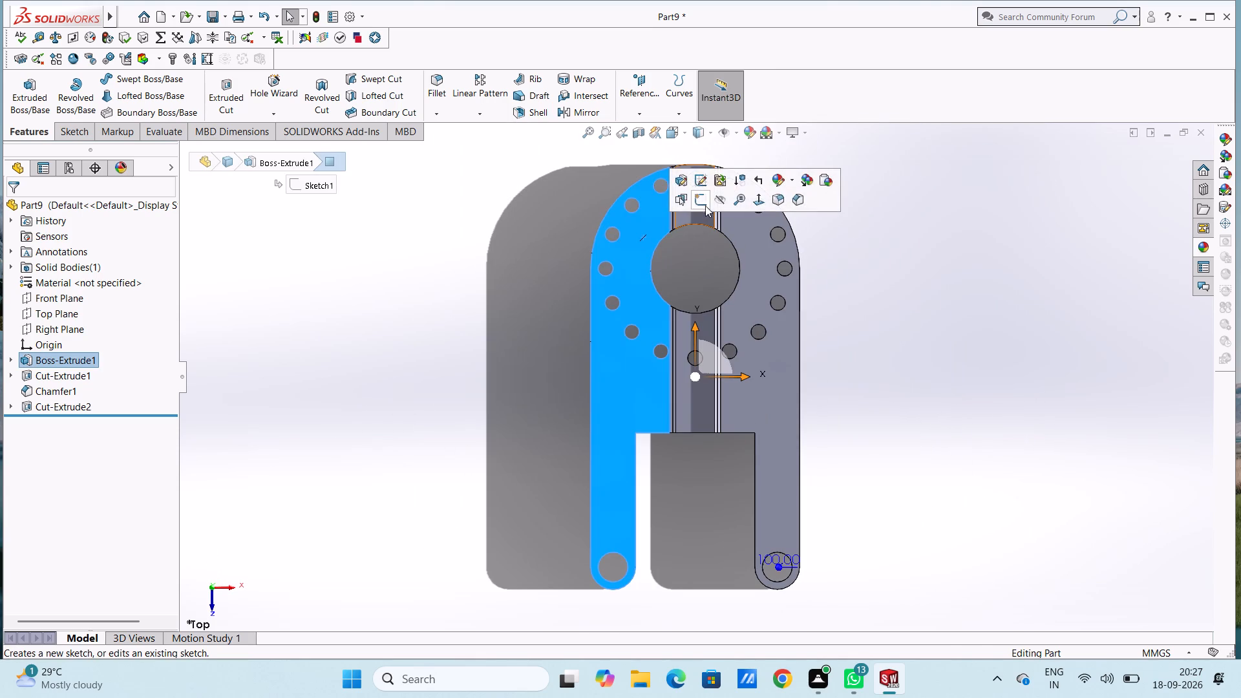
pyautogui.click(702, 202)
pyautogui.click(508, 246)
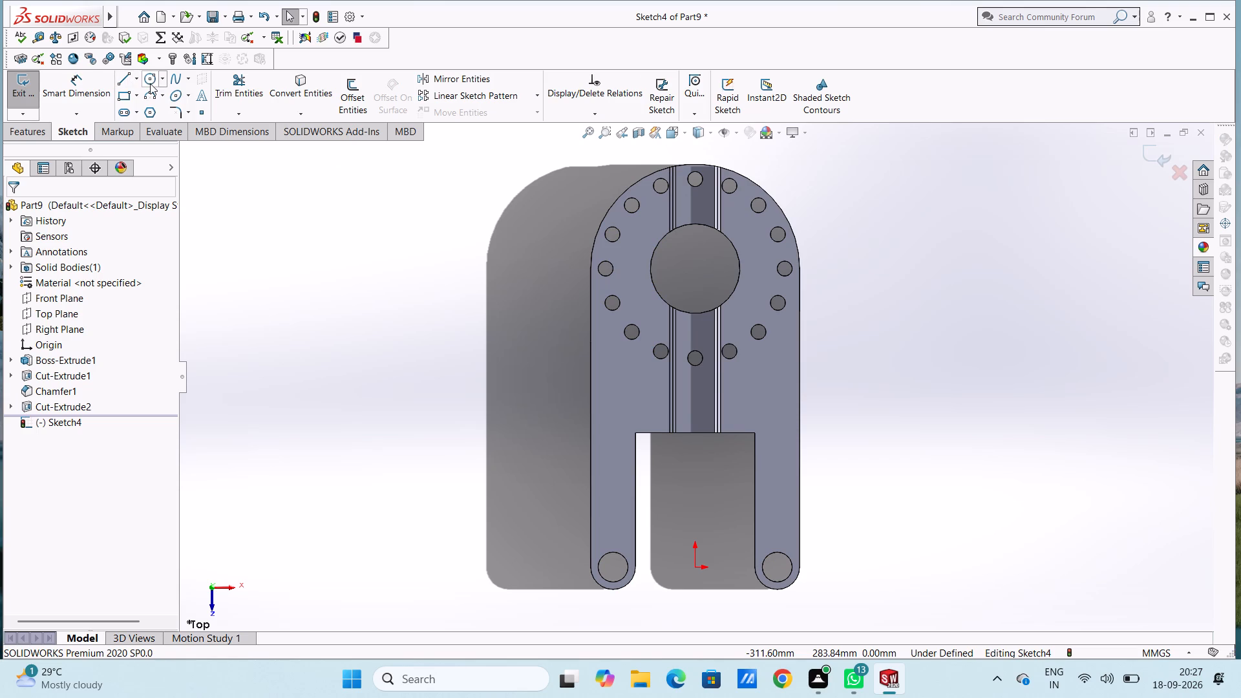
pyautogui.click(150, 83)
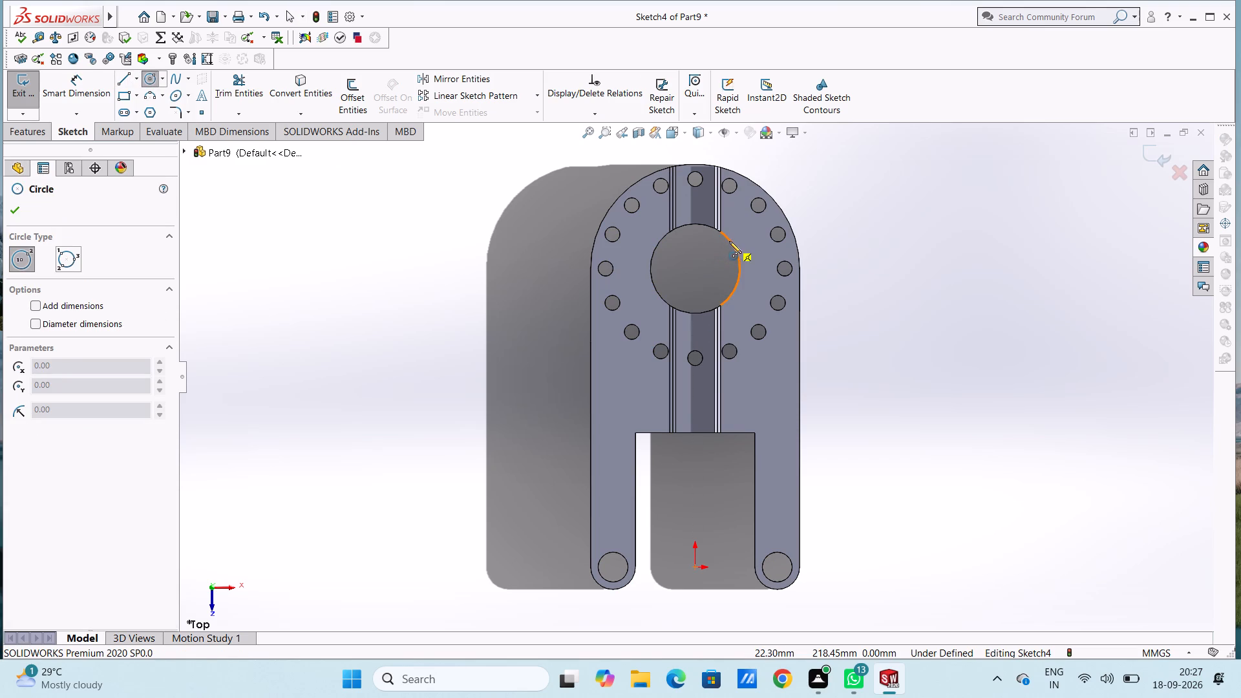
pyautogui.click(694, 267)
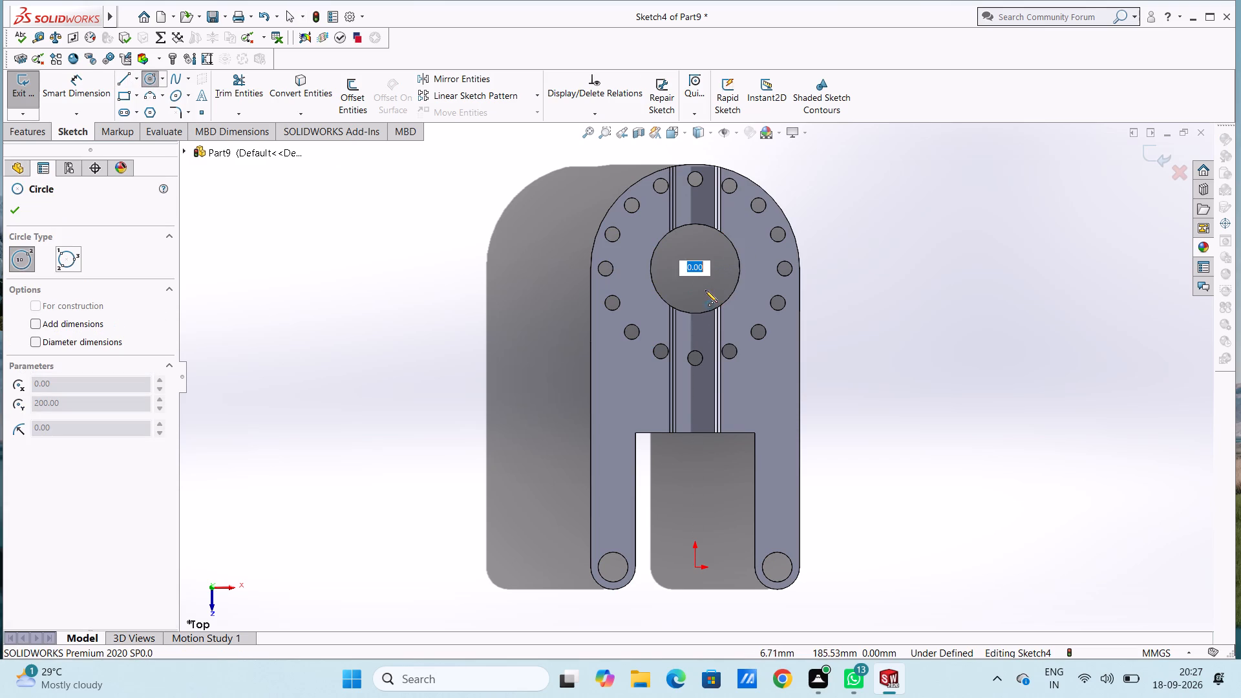
pyautogui.scroll(-2, 716, 261)
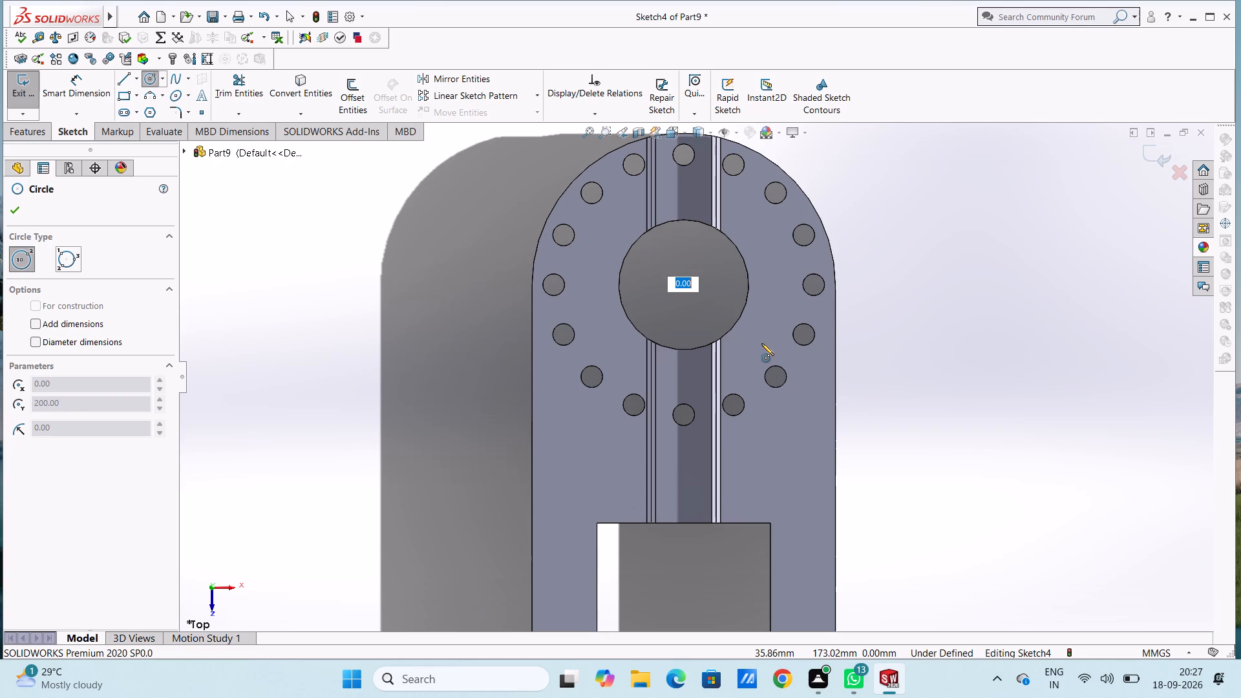
pyautogui.write('50')
pyautogui.press('Return')
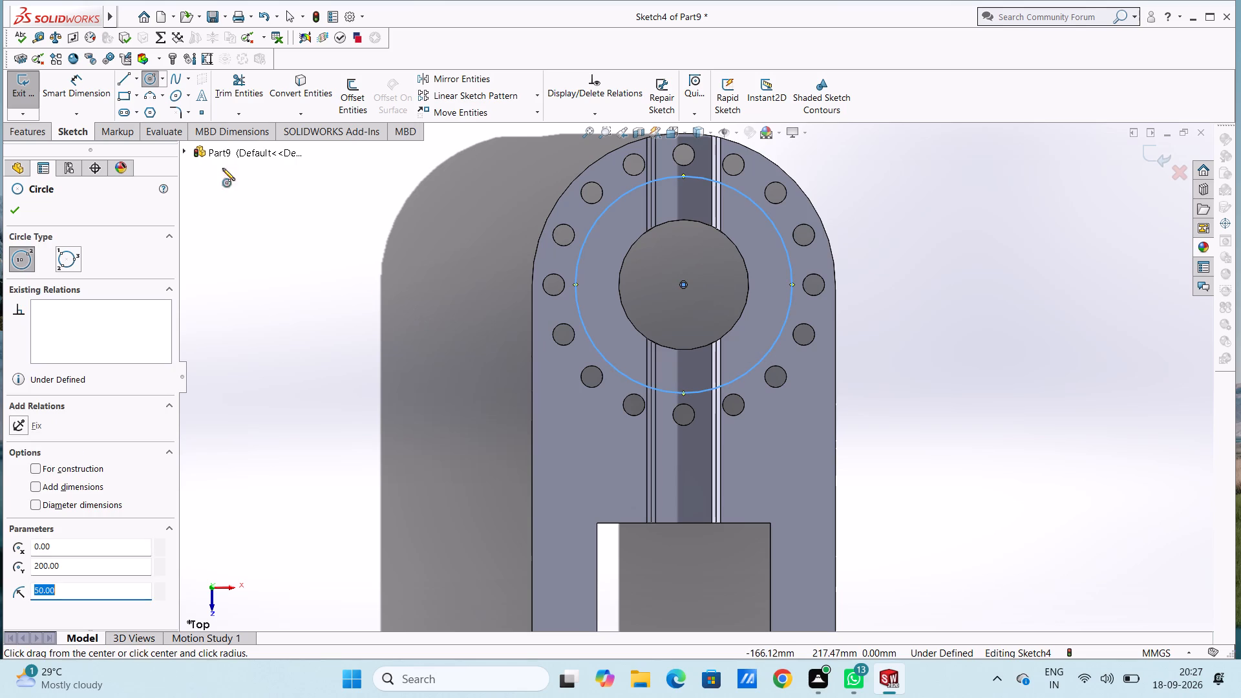
# Add a 100 mm diameter dimension to the new circle.
pyautogui.click(82, 74)
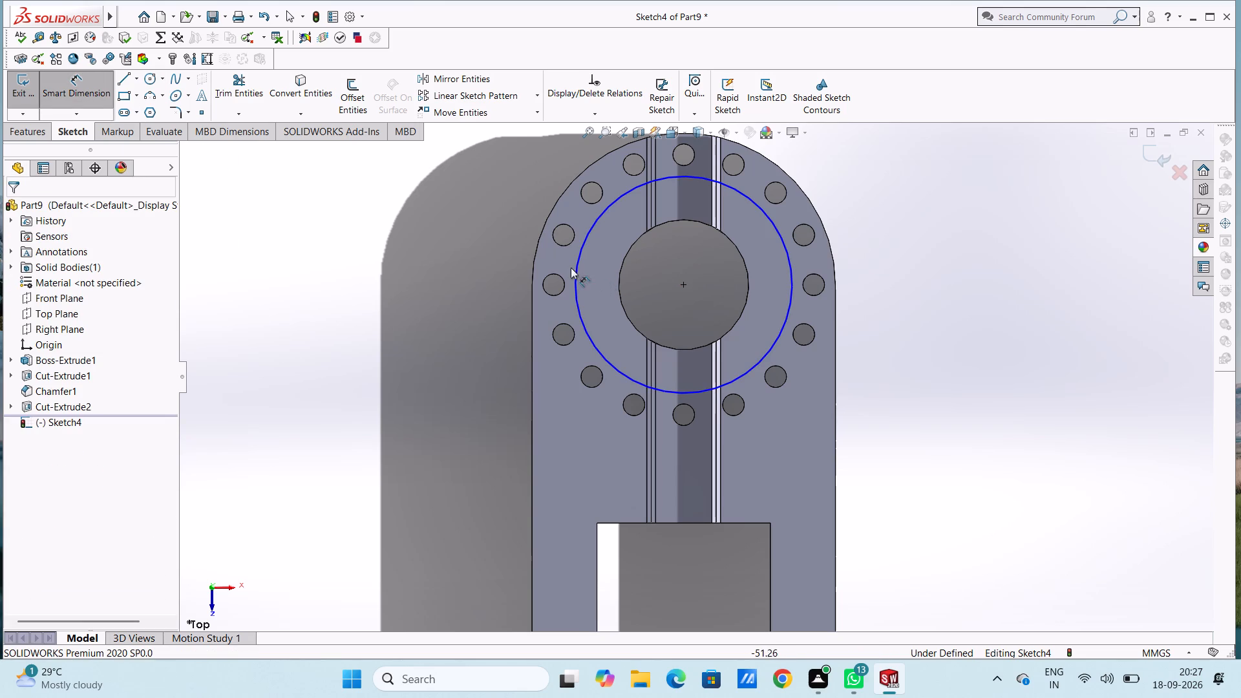
pyautogui.click(576, 271)
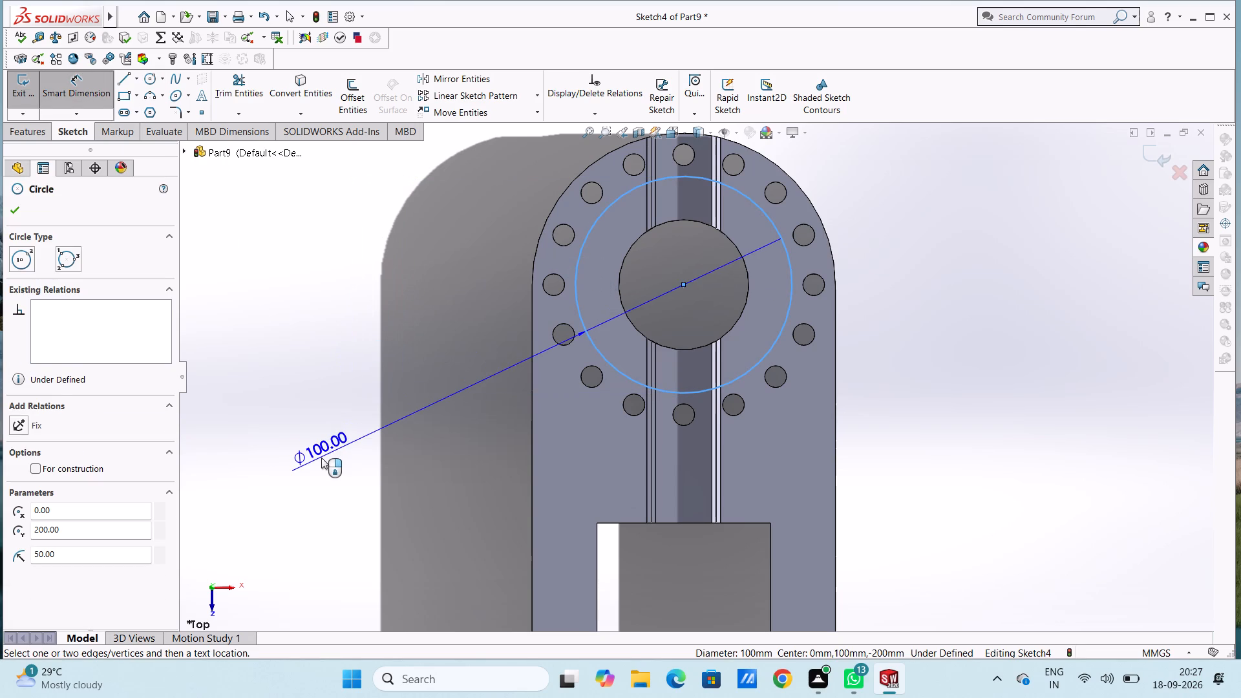
pyautogui.click(320, 458)
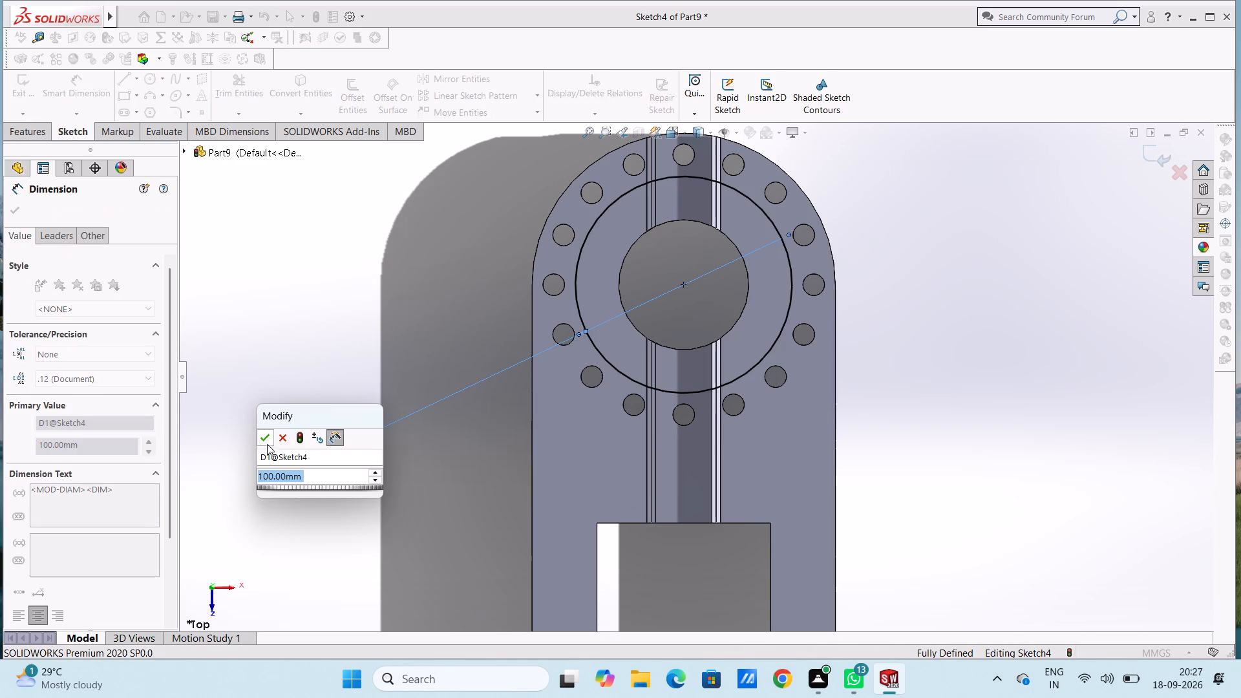
pyautogui.click(266, 439)
pyautogui.click(302, 356)
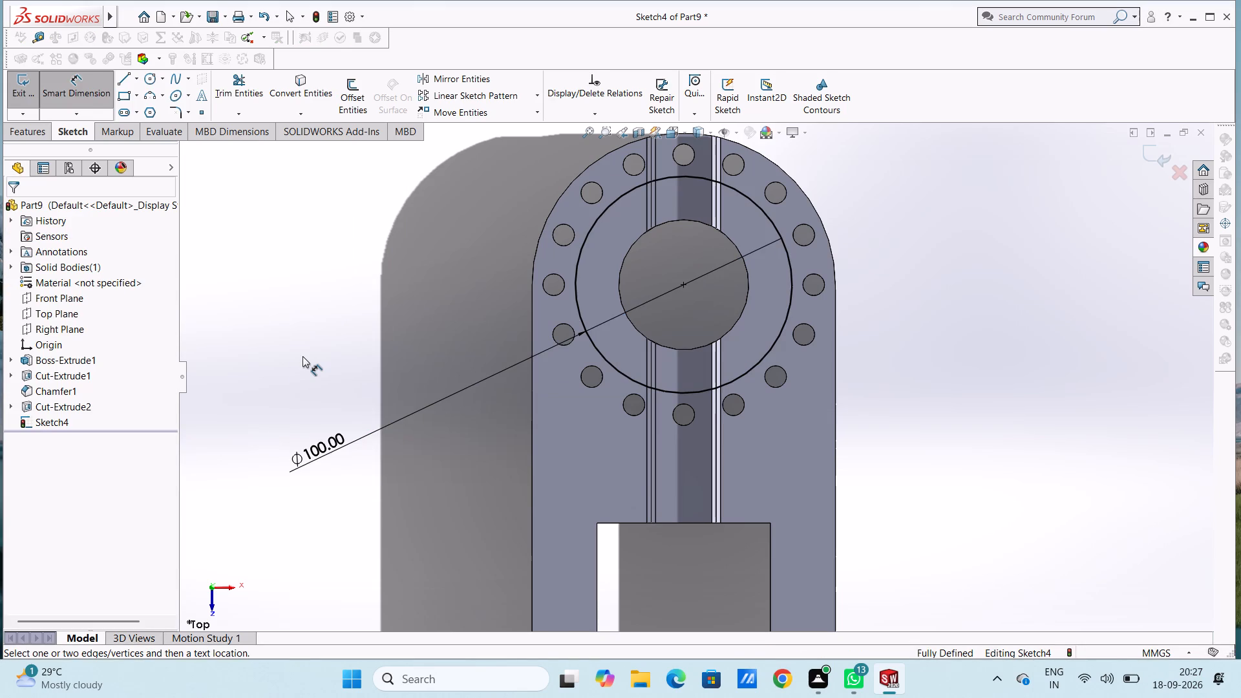
pyautogui.press('Escape')
pyautogui.press('Escape')
# Cut-extrude the circle blind 50 mm deep into the plate from its top face.
pyautogui.moveTo(453, 310); pyautogui.dragTo(368, 397, button='middle')
pyautogui.click(17, 136)
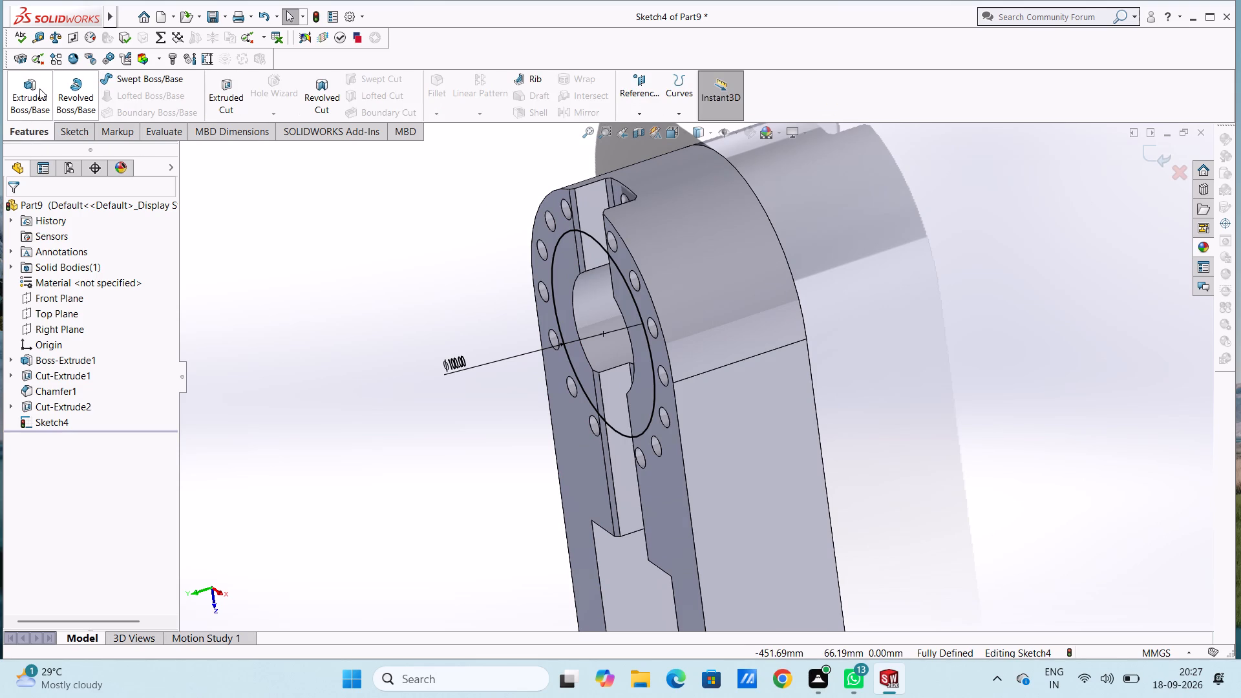
pyautogui.click(219, 94)
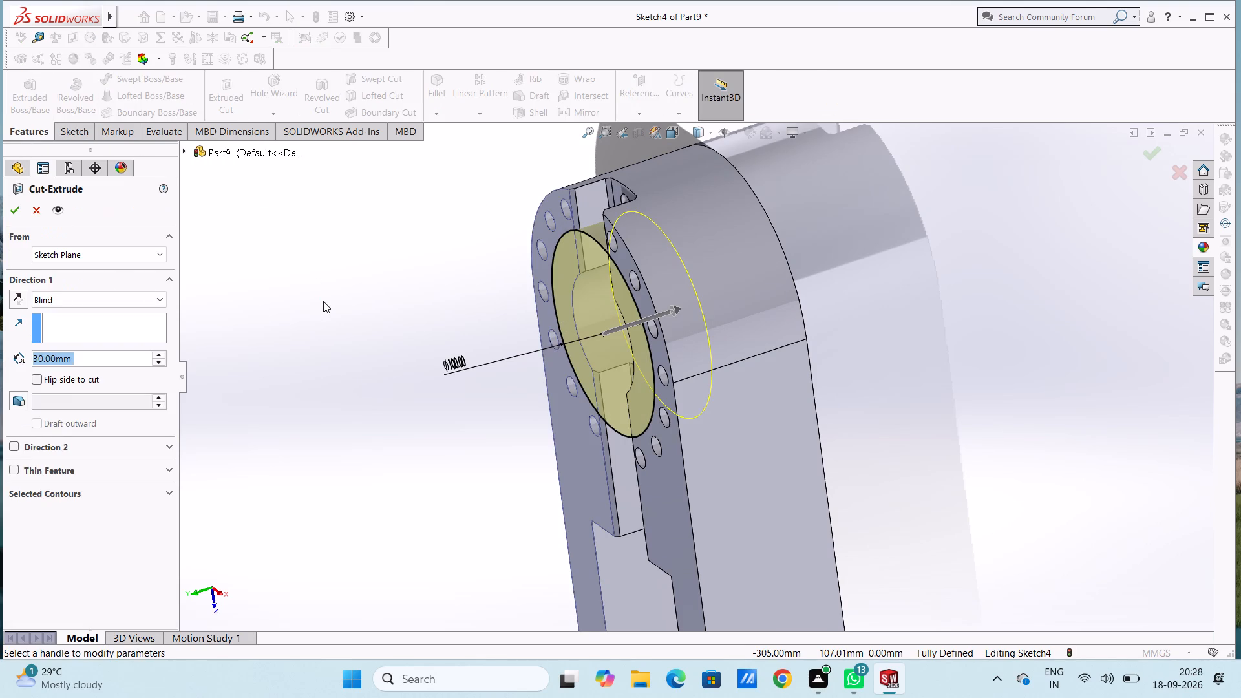
pyautogui.write('40')
pyautogui.press('Return')
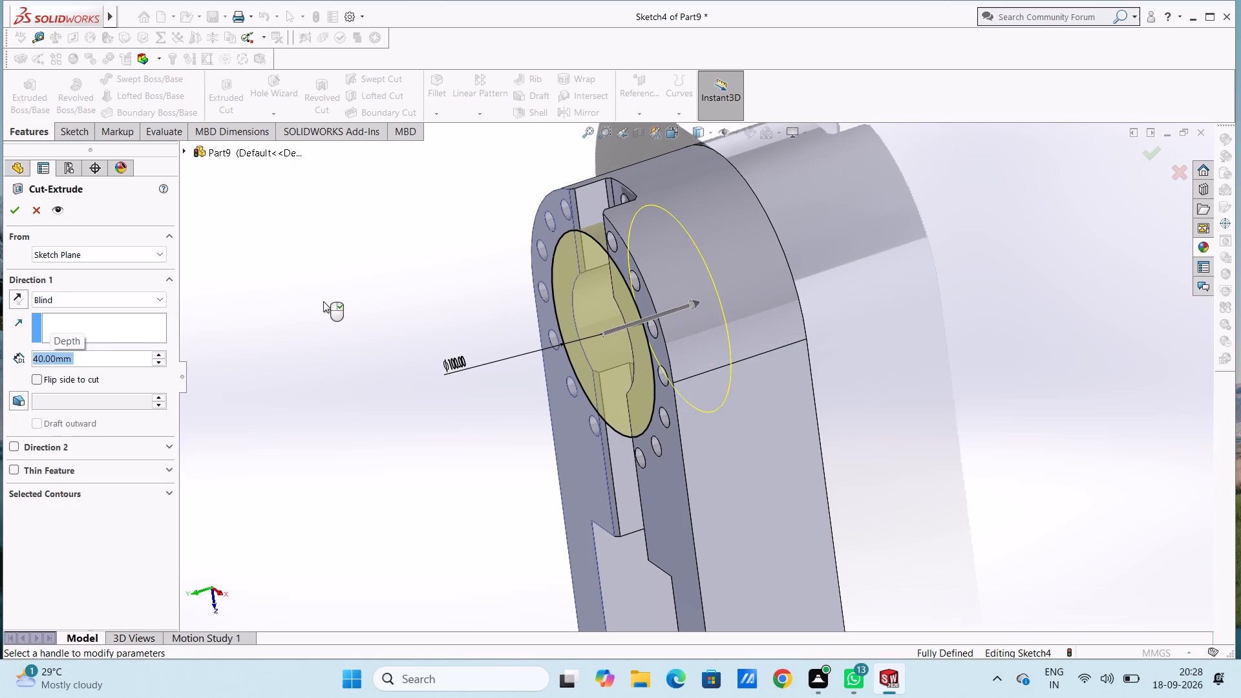
pyautogui.write('50')
pyautogui.press('Return')
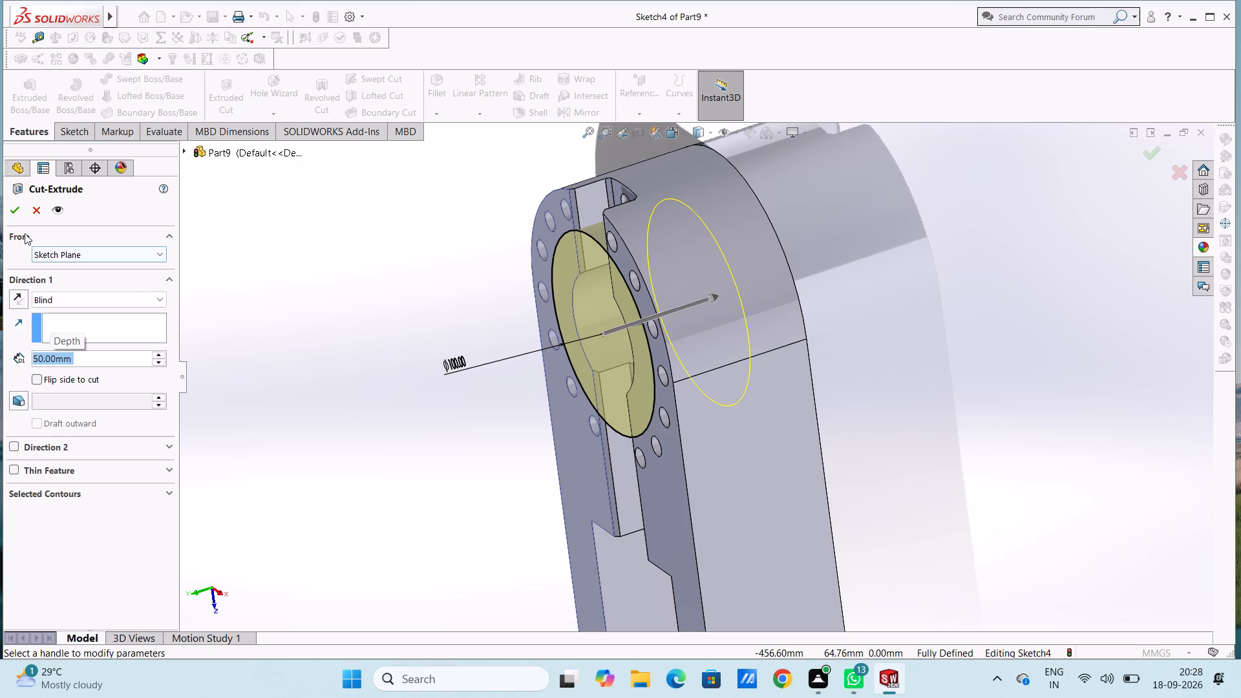
pyautogui.click(15, 213)
pyautogui.click(222, 312)
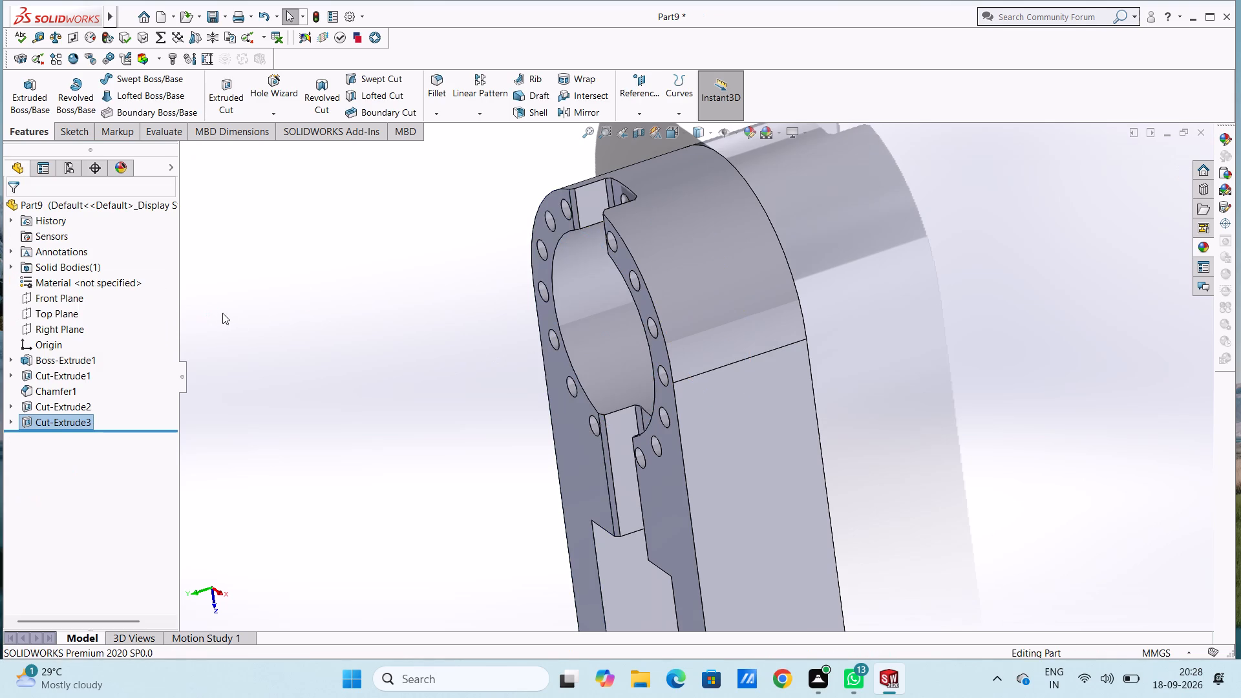
# Start a sketch on the left arm's flat outer side face and draw a 70 mm vertical line across its full height near the arm tip.
pyautogui.moveTo(253, 324); pyautogui.dragTo(346, 280, button='middle')
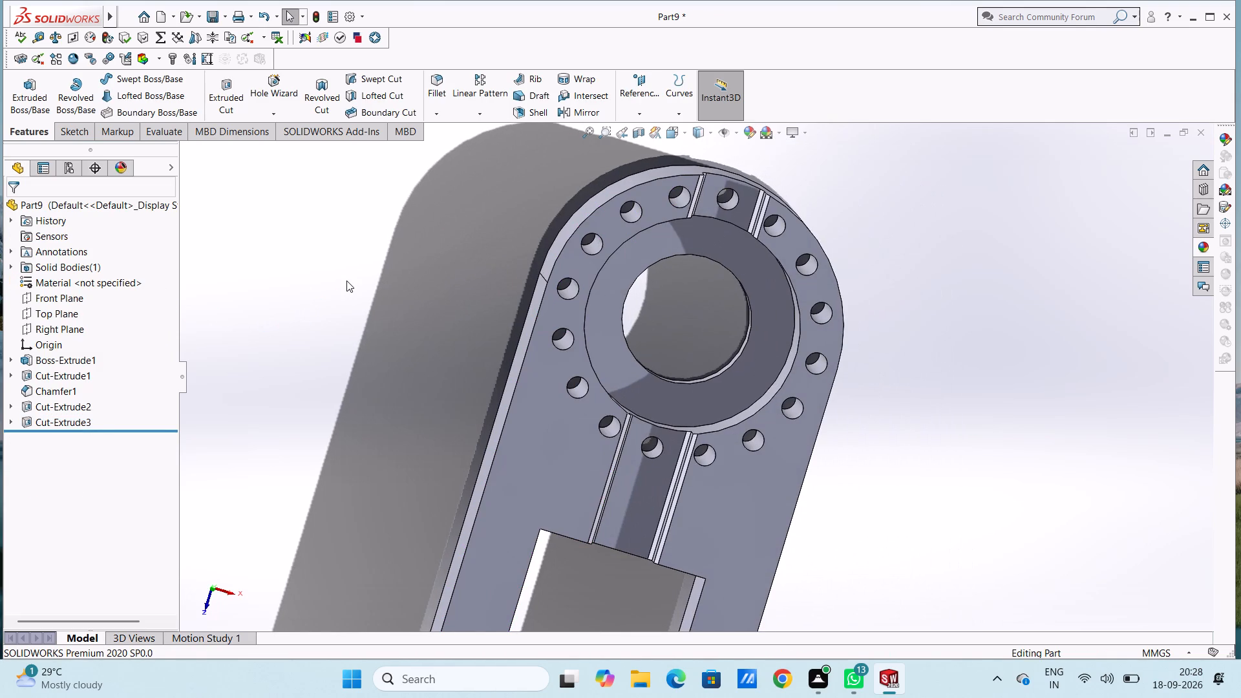
pyautogui.hotkey('ctrl', '7')
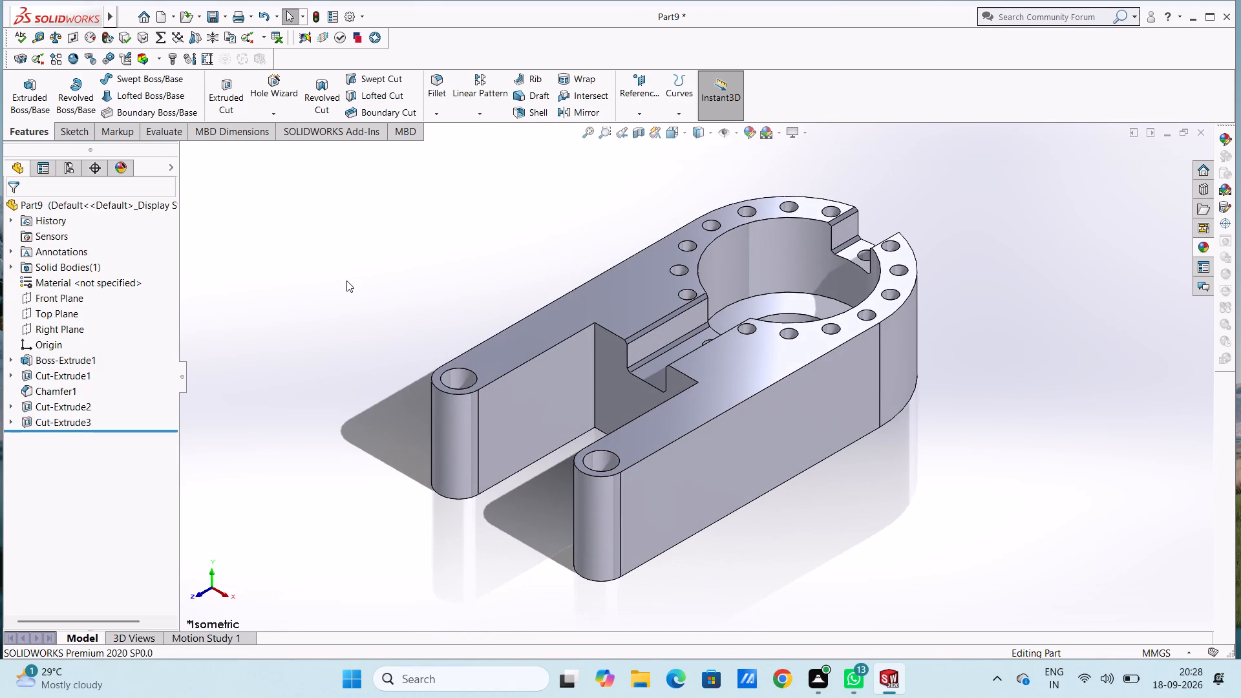
pyautogui.moveTo(266, 352); pyautogui.dragTo(388, 516, button='middle')
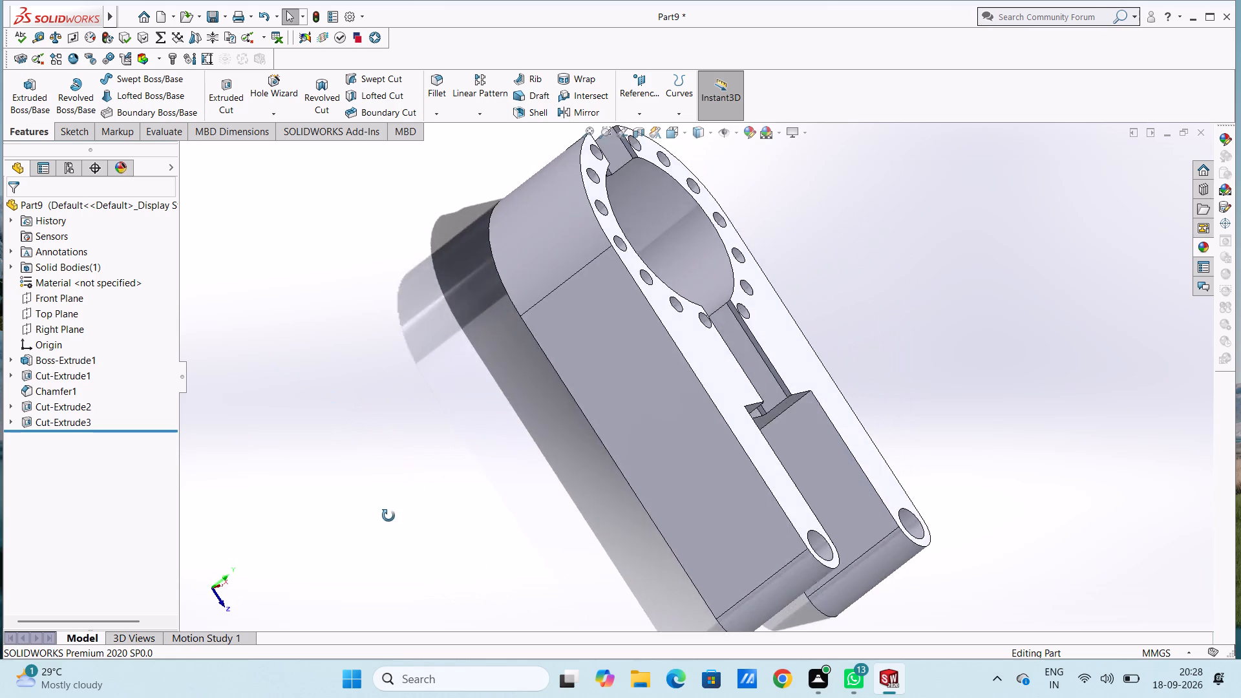
pyautogui.moveTo(388, 516); pyautogui.dragTo(349, 537, button='middle')
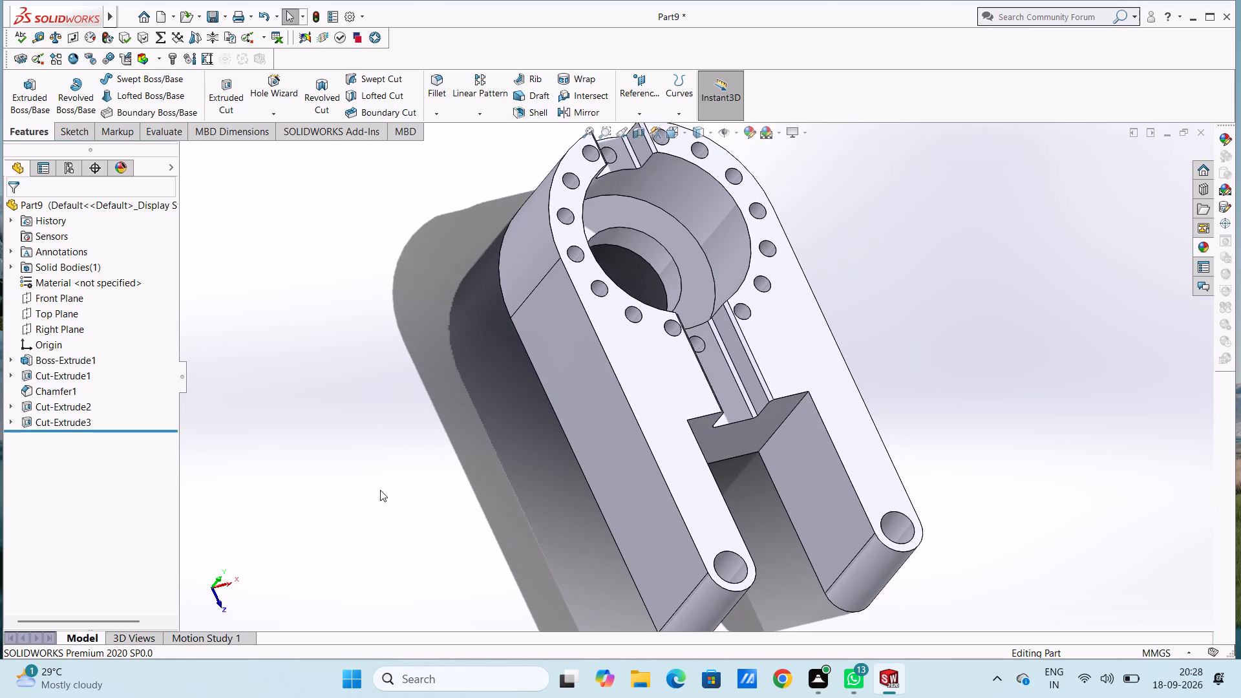
pyautogui.hotkey('ctrl', '3')
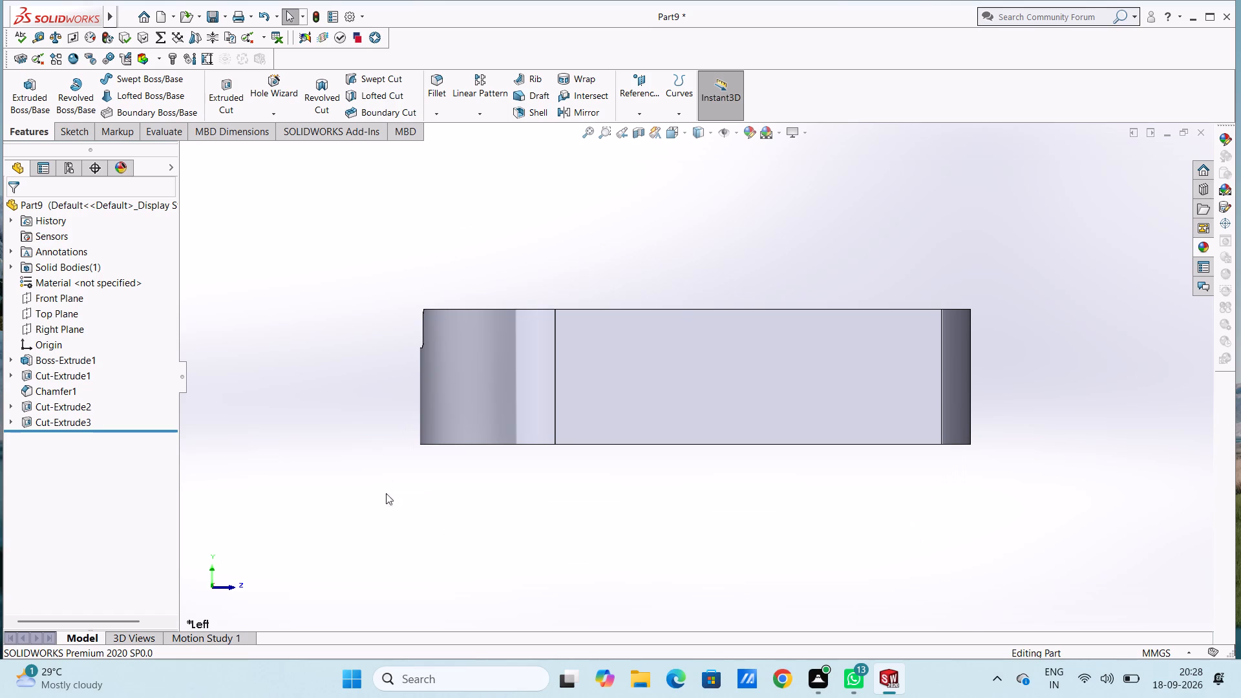
pyautogui.scroll(-2, 894, 312)
pyautogui.click(867, 384)
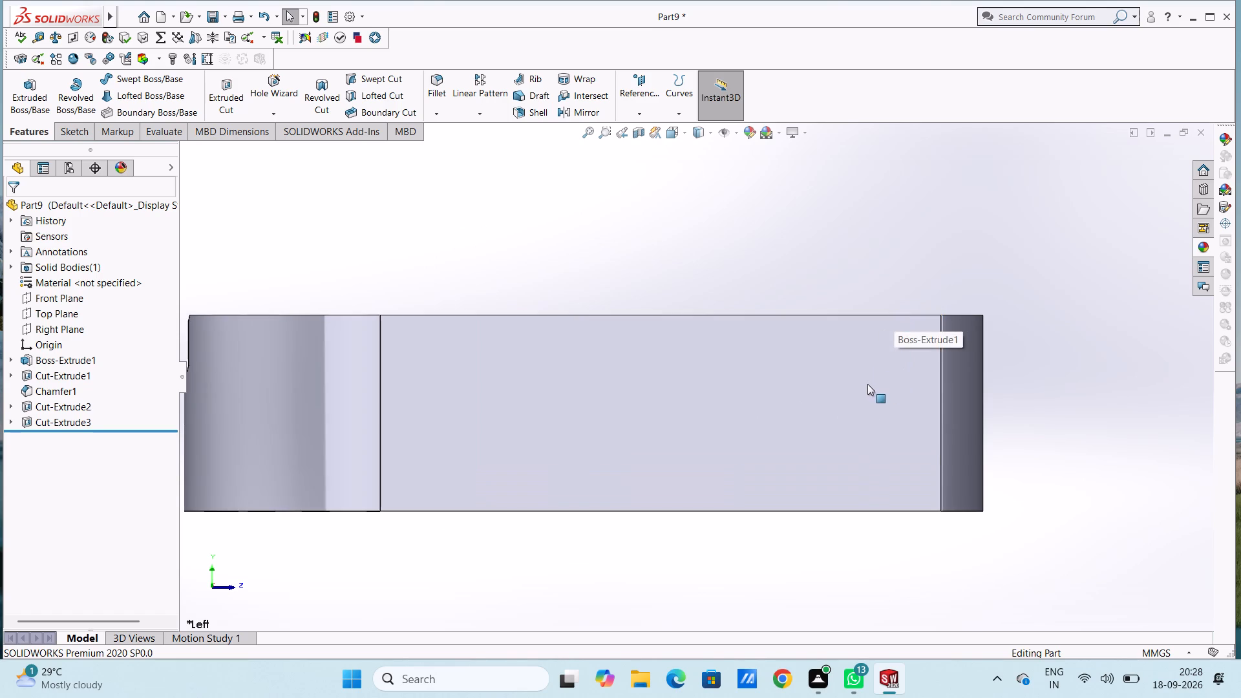
pyautogui.click(929, 351)
pyautogui.click(896, 293)
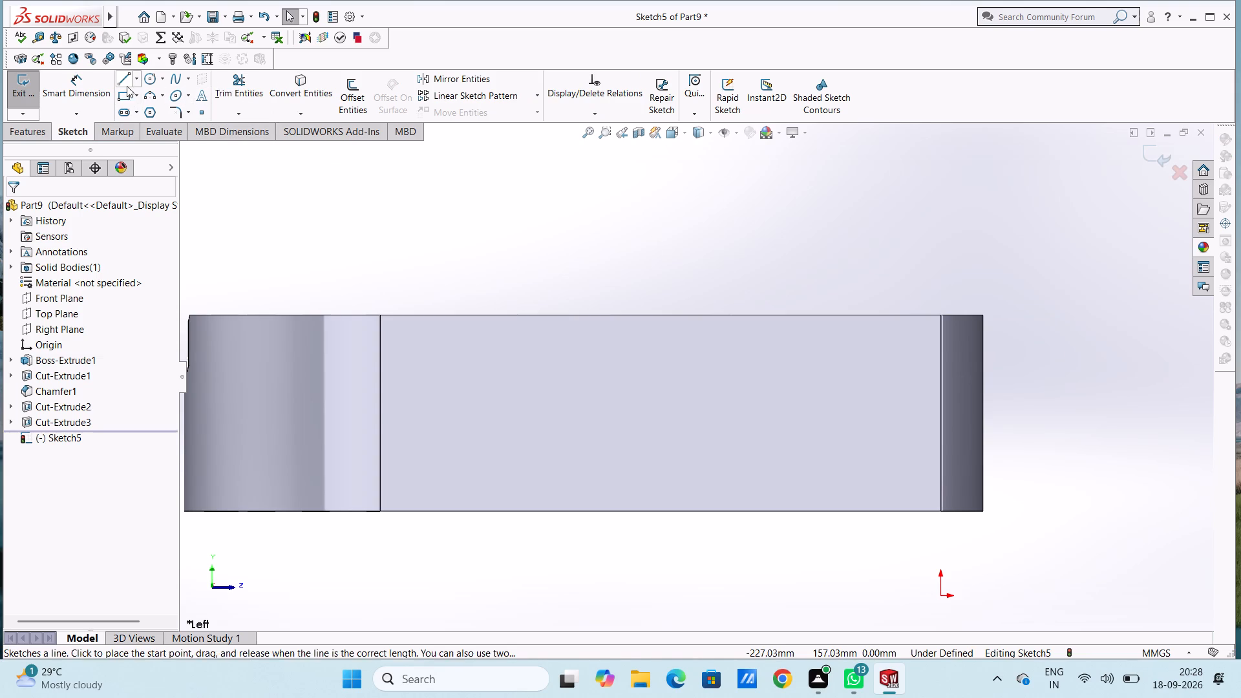
pyautogui.click(125, 76)
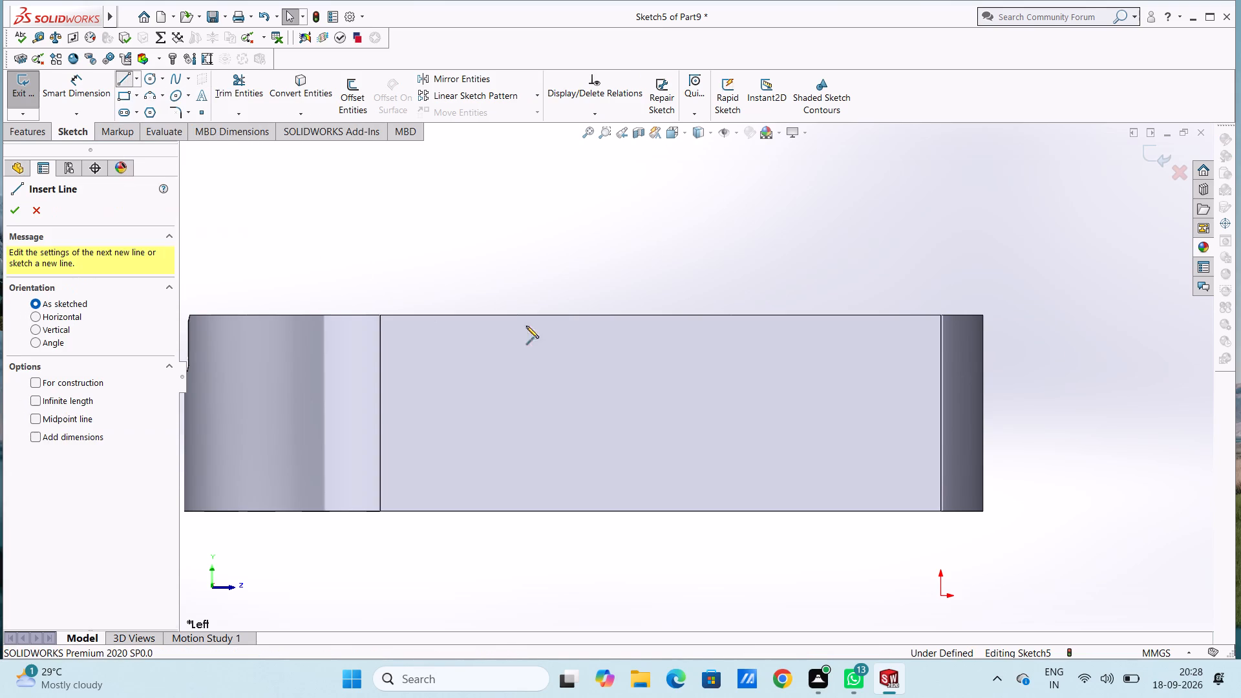
pyautogui.click(809, 315)
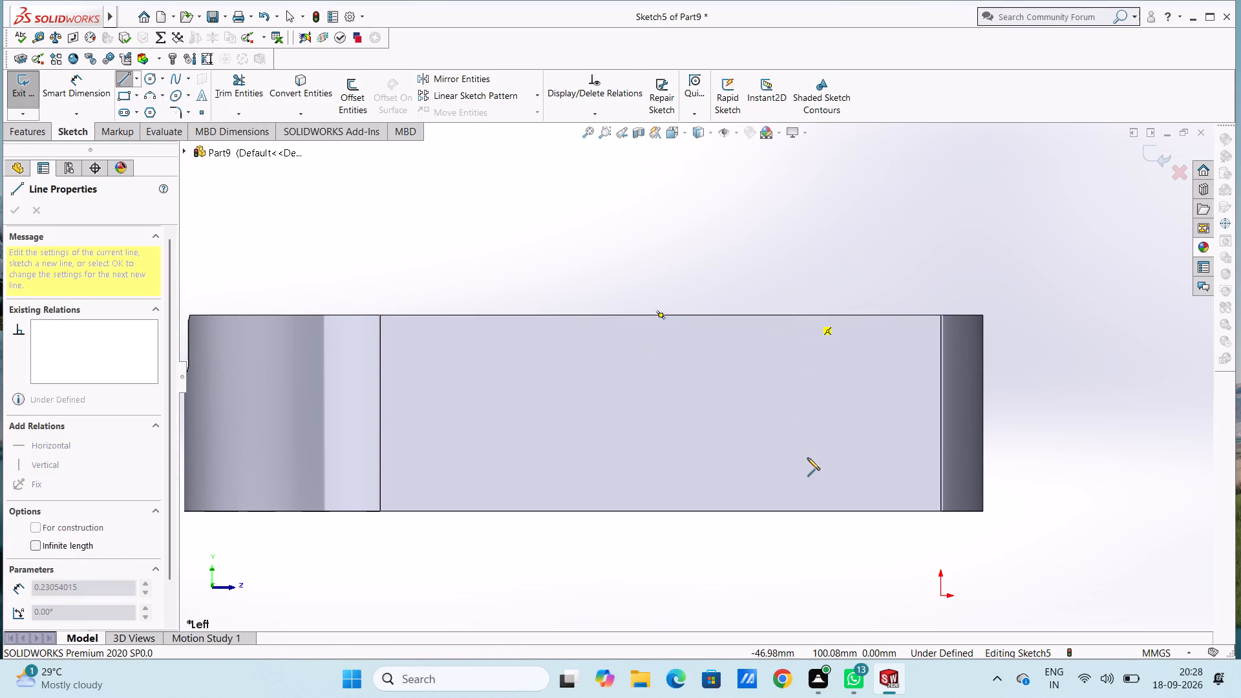
pyautogui.click(809, 512)
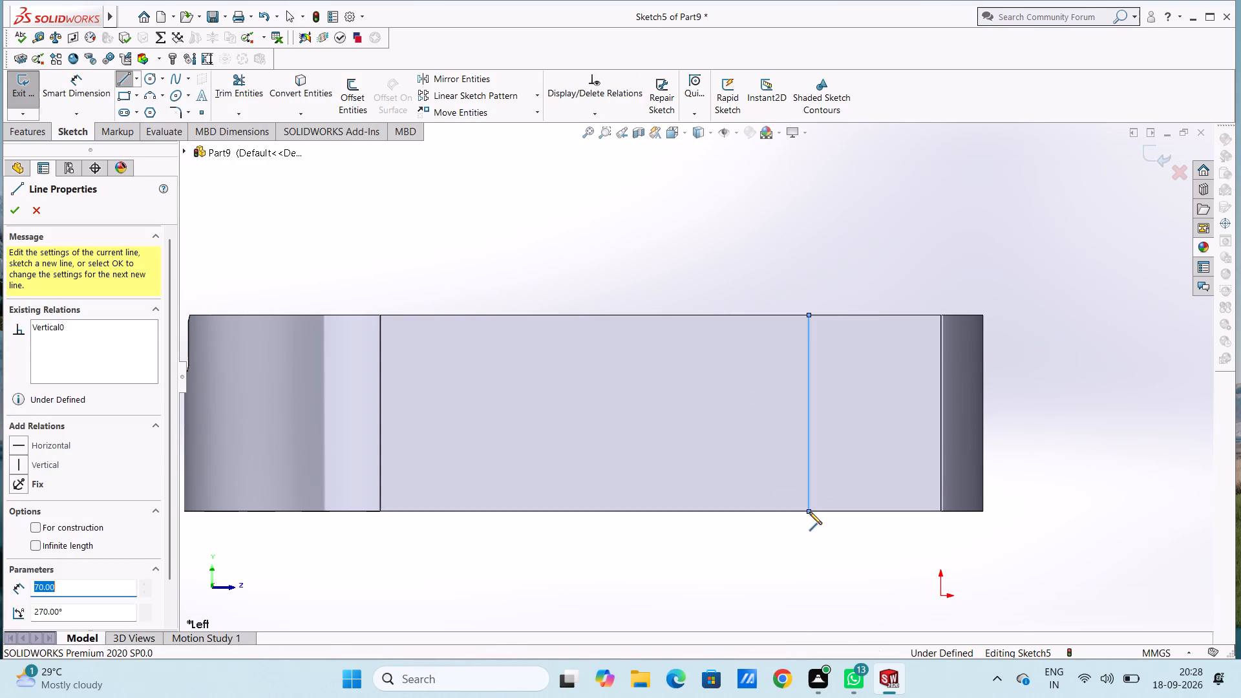
# Sketch a corner rectangle on the arm's side face, from the vertical line past the arm tip, 30 mm high and about 78.5 mm long.
pyautogui.press('Escape')
pyautogui.press('Escape')
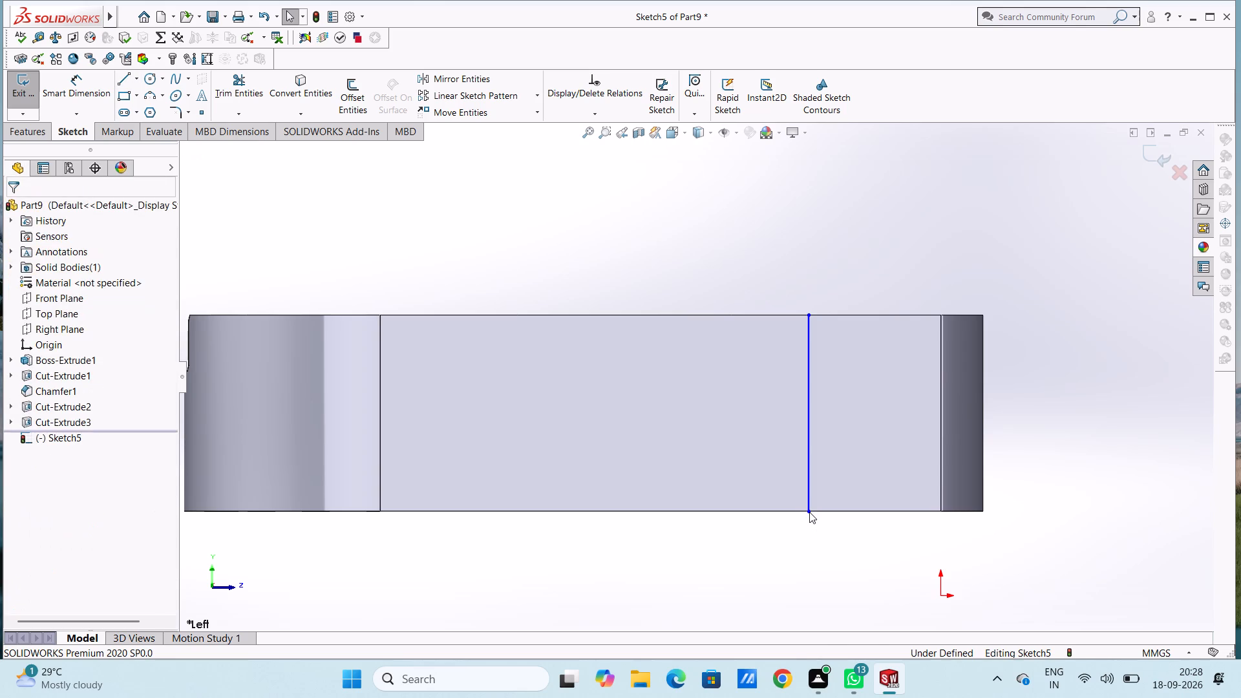
pyautogui.moveTo(813, 241); pyautogui.dragTo(812, 284, button='middle')
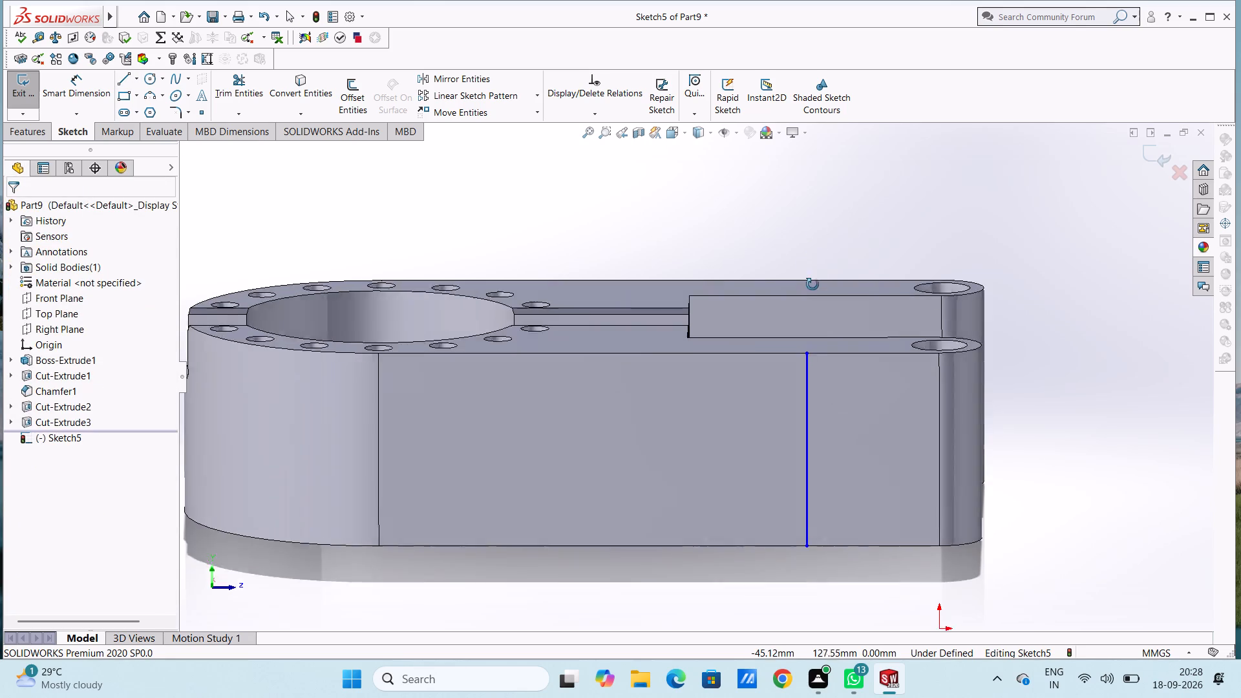
pyautogui.moveTo(812, 284); pyautogui.dragTo(813, 288, button='middle')
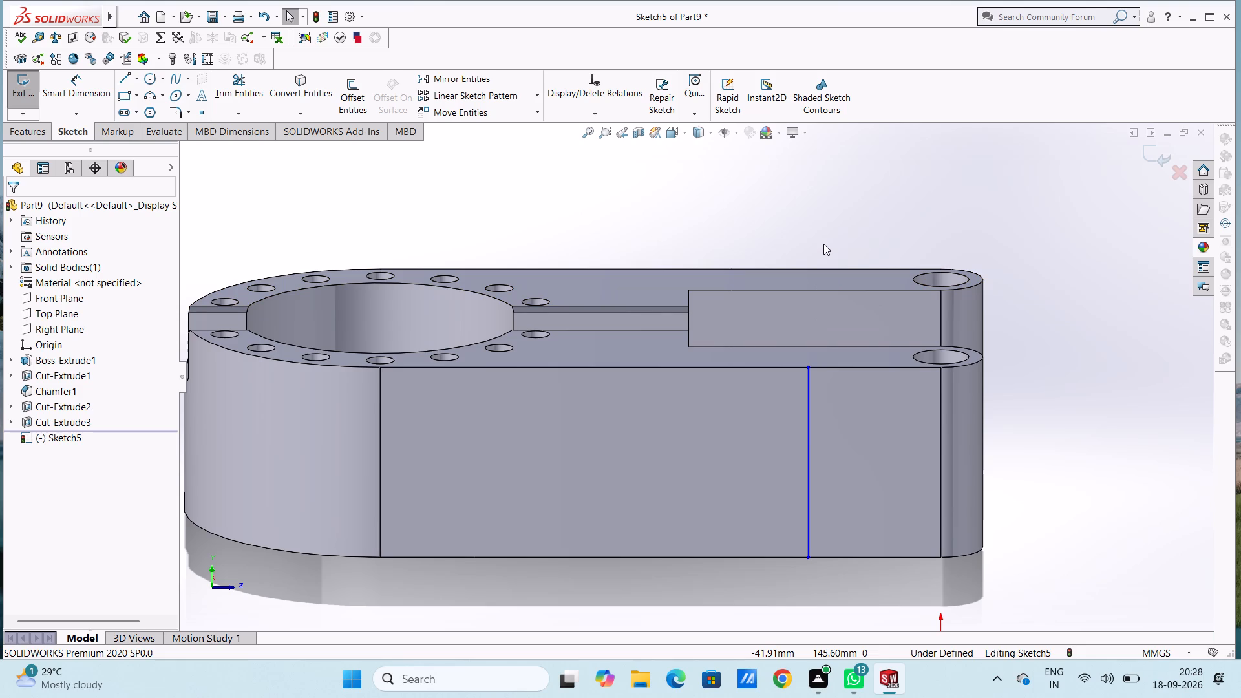
pyautogui.hotkey('ctrl', '7')
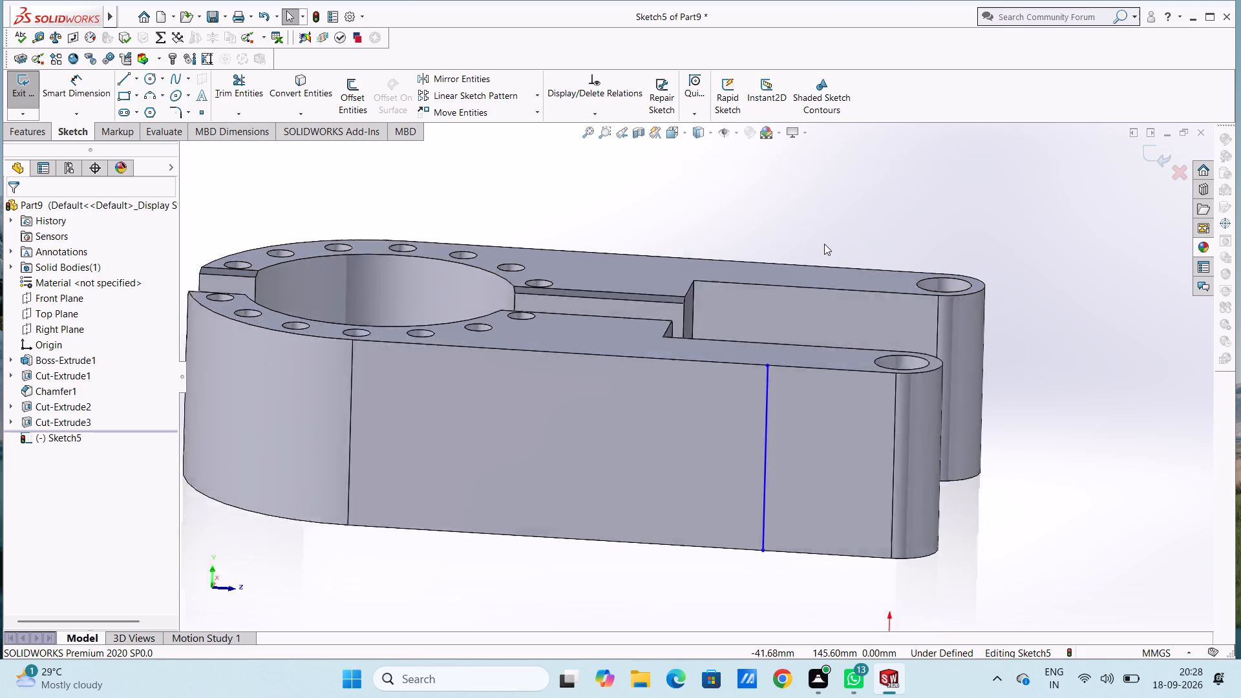
pyautogui.hotkey('ctrl', '3')
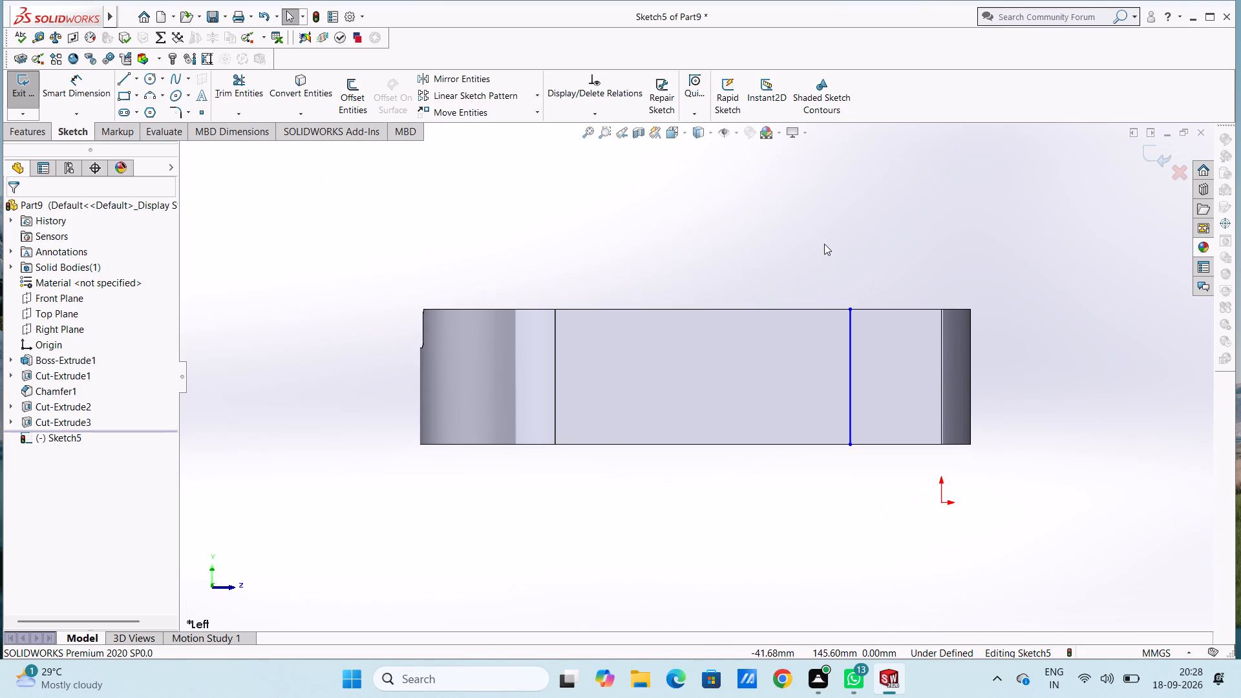
pyautogui.click(123, 94)
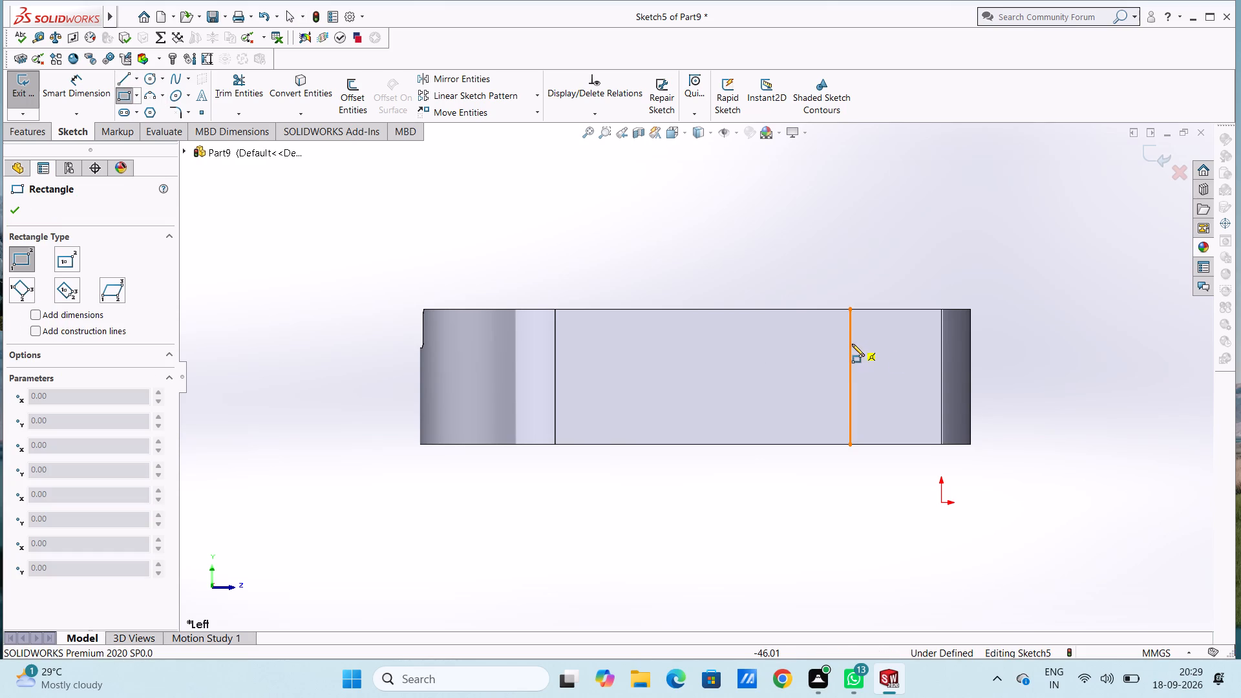
pyautogui.click(849, 355)
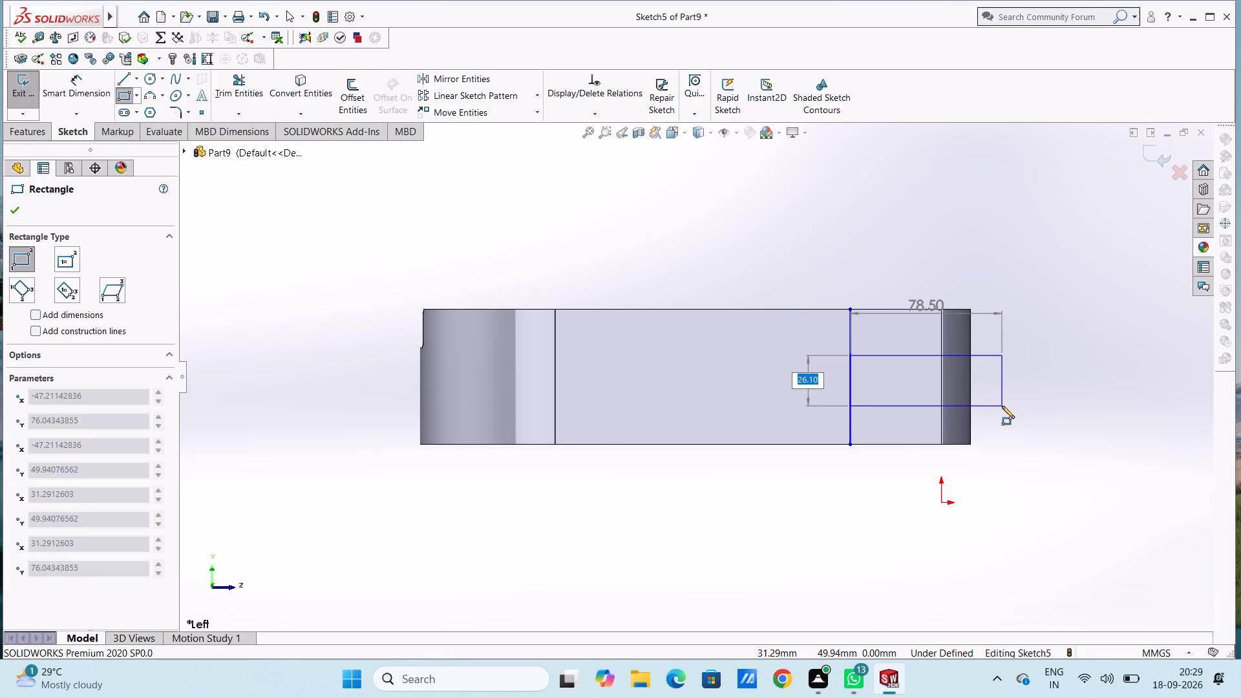
pyautogui.write('30')
pyautogui.press('Return')
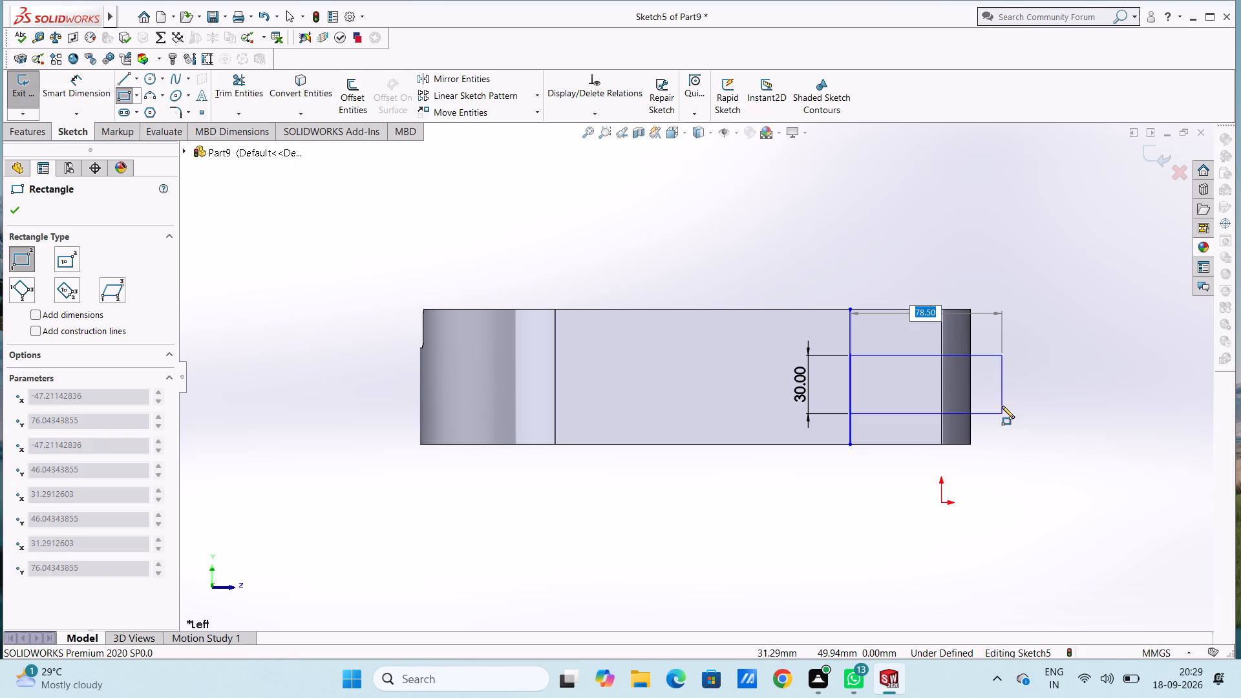
pyautogui.press('Return')
pyautogui.press('Escape')
pyautogui.press('Escape')
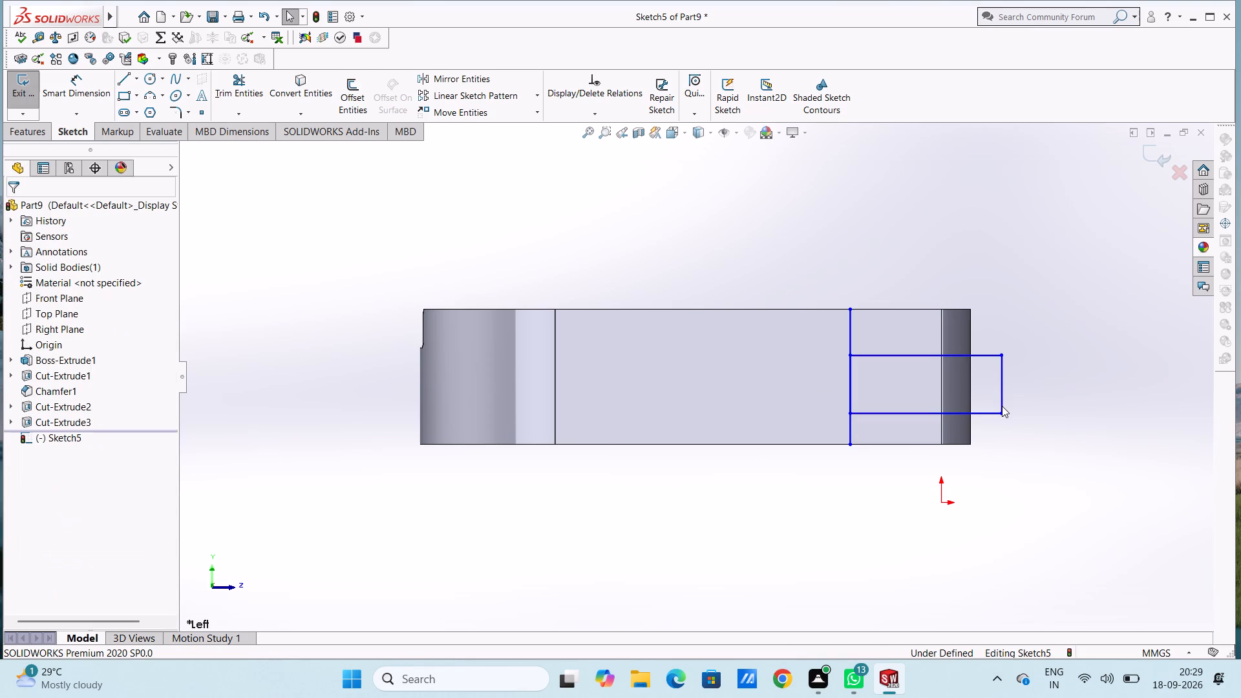
# Add Smart Dimensions for the rectangle's horizontal length and the height of its outer end.
pyautogui.click(49, 83)
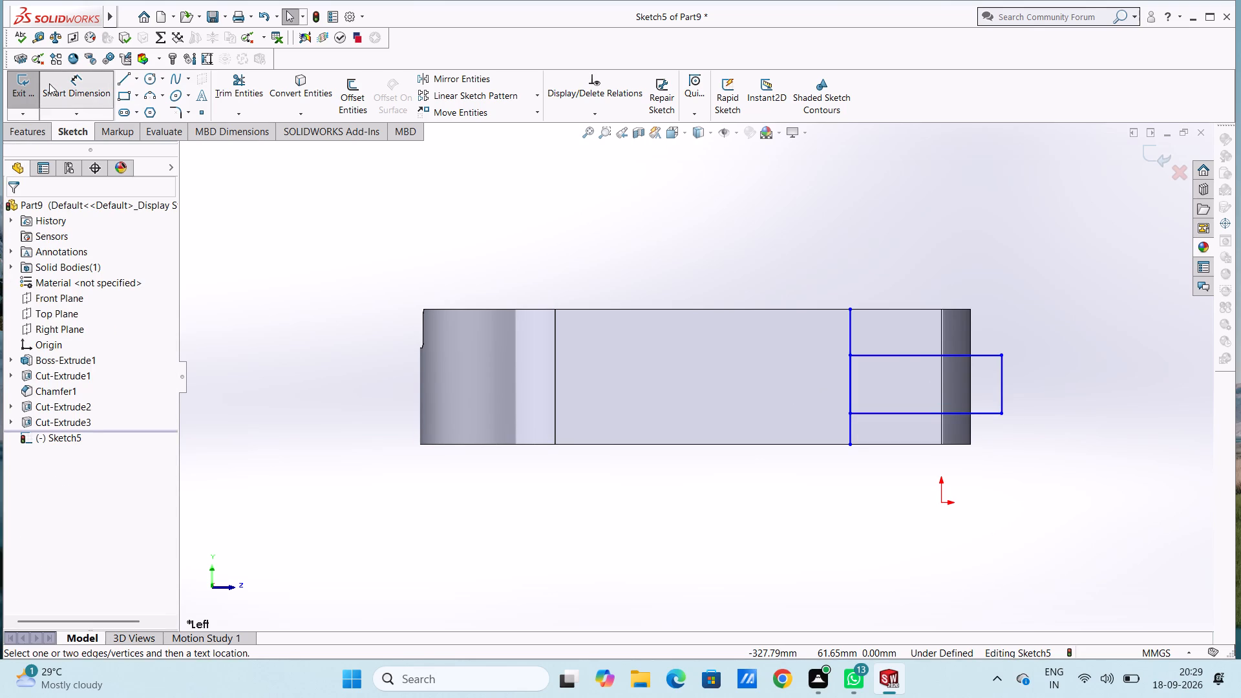
pyautogui.click(946, 357)
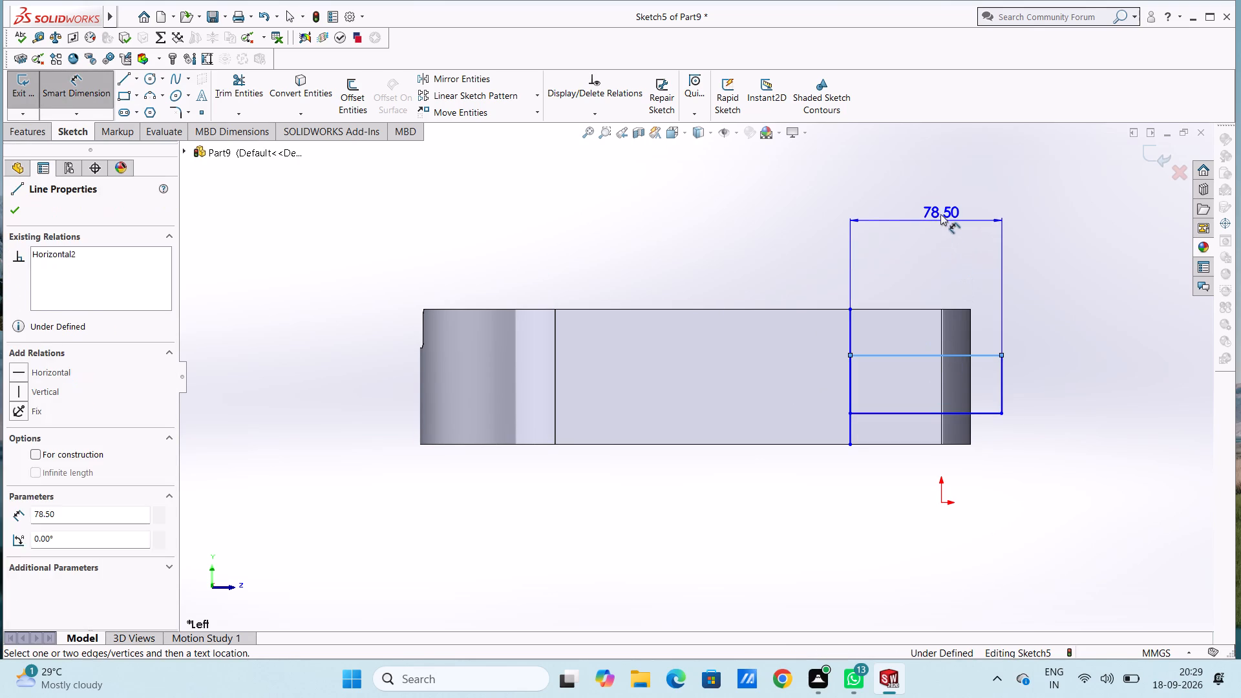
pyautogui.click(940, 214)
pyautogui.click(887, 191)
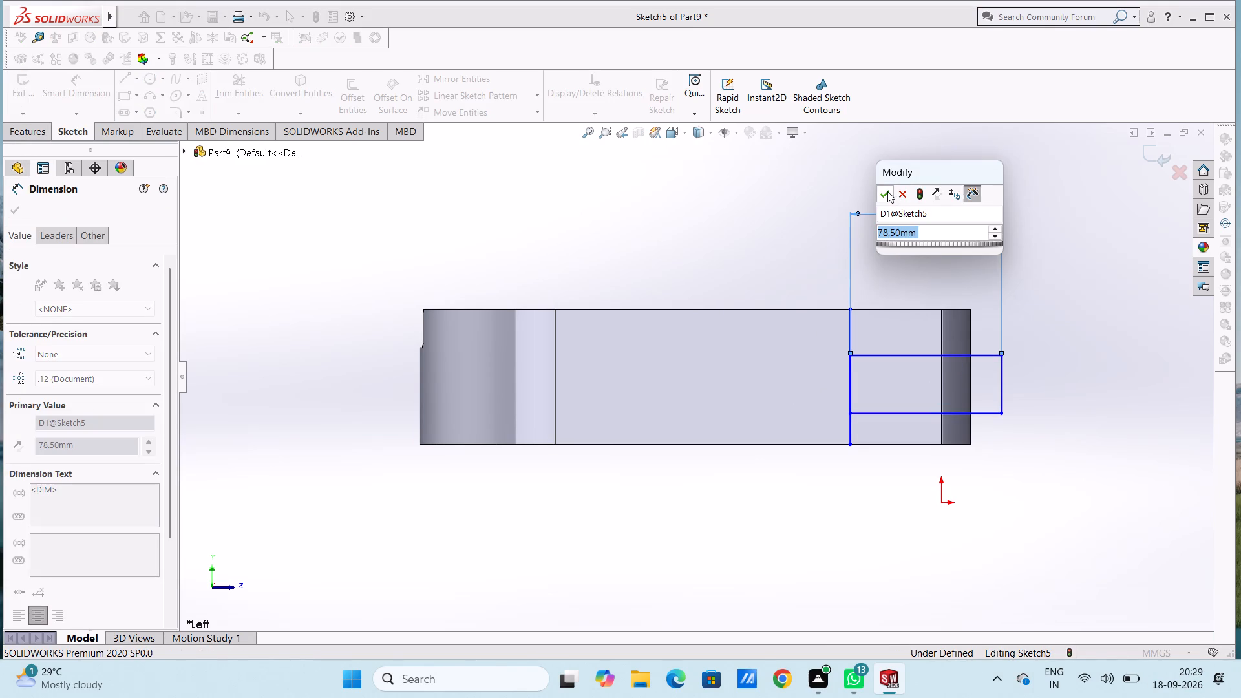
pyautogui.click(899, 249)
pyautogui.click(1000, 374)
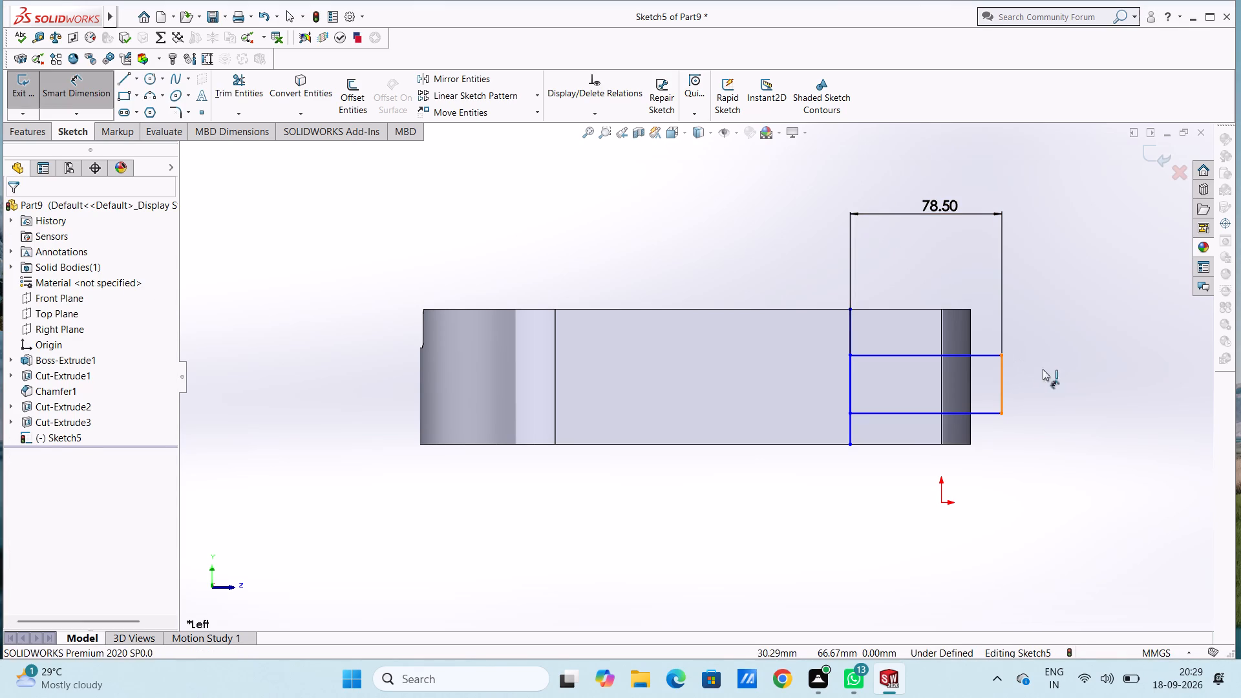
pyautogui.click(1100, 373)
pyautogui.click(1041, 354)
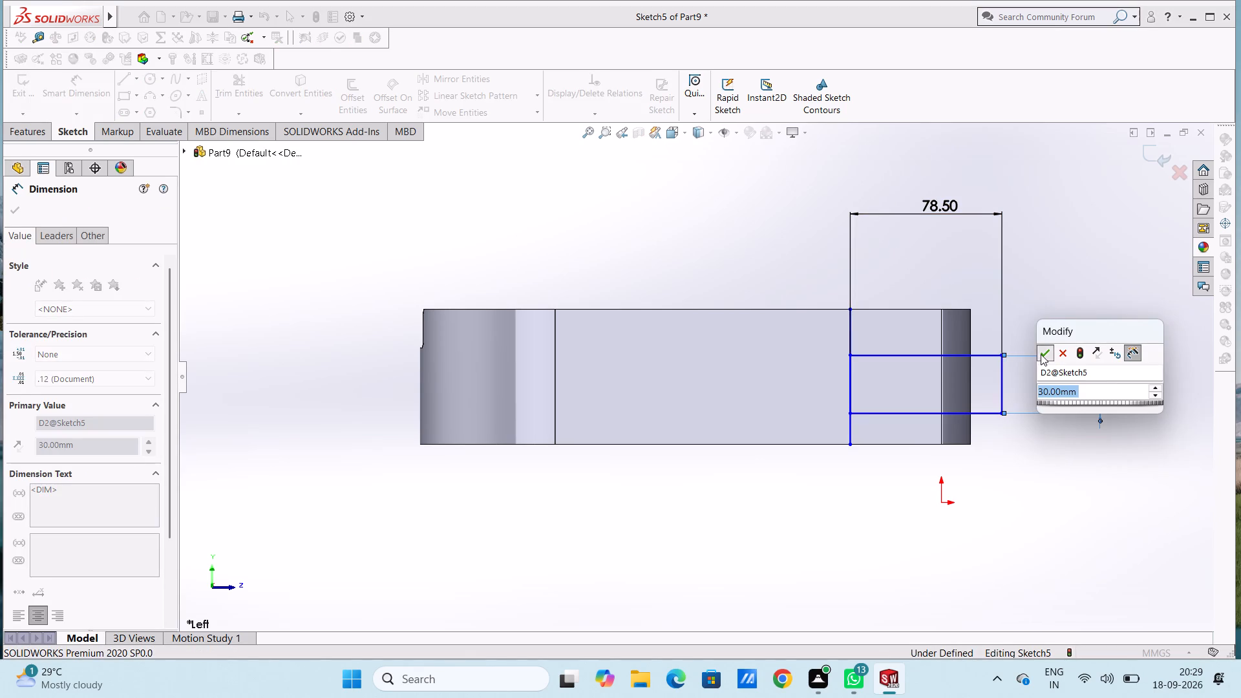
pyautogui.click(1046, 281)
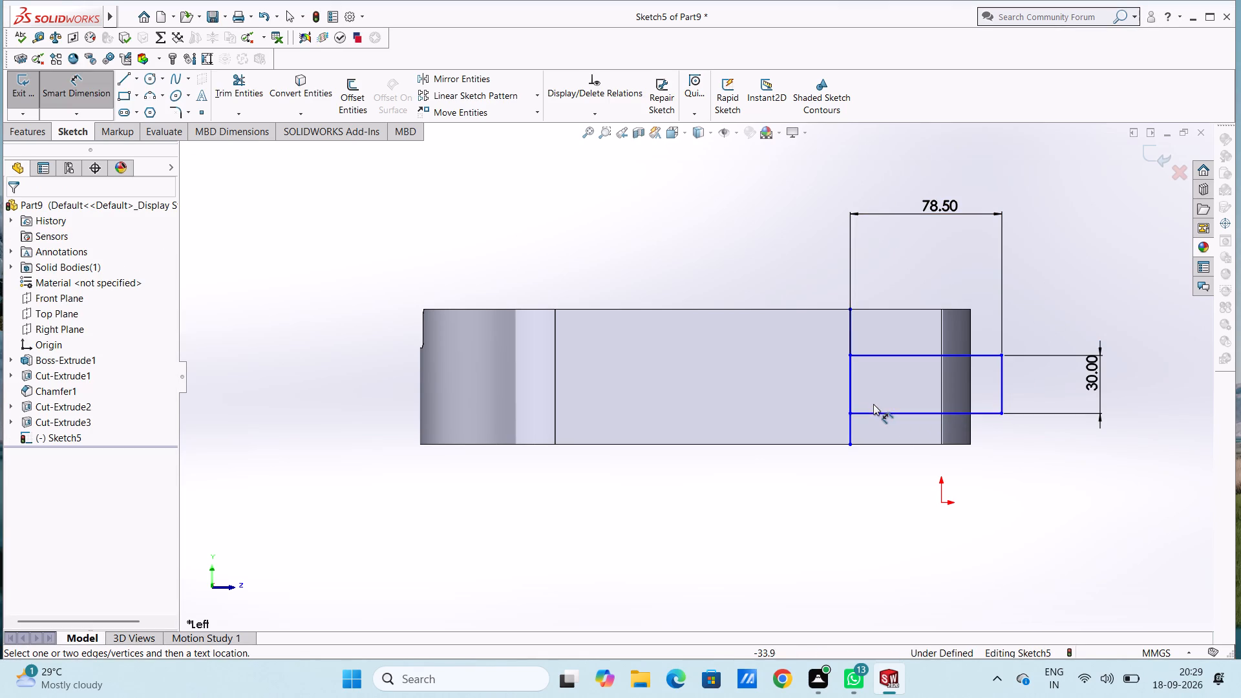
# Dimension the rectangle's lower edge 20 mm above the arm's bottom edge.
pyautogui.click(876, 413)
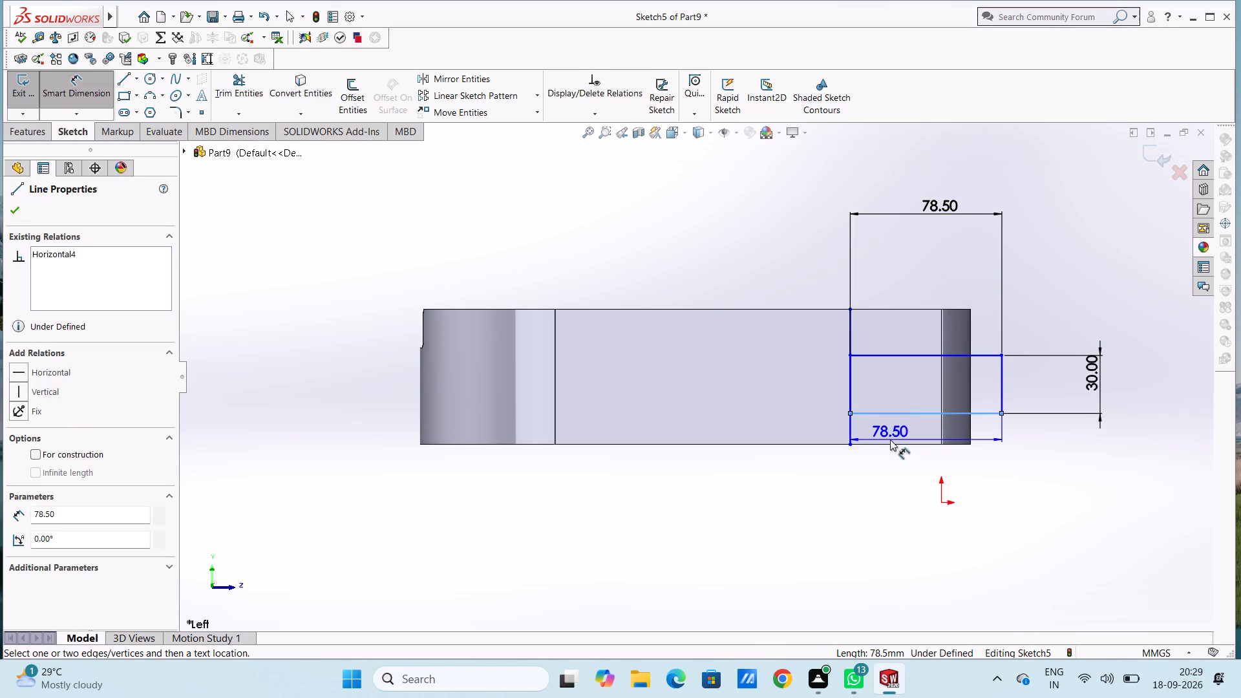
pyautogui.click(894, 445)
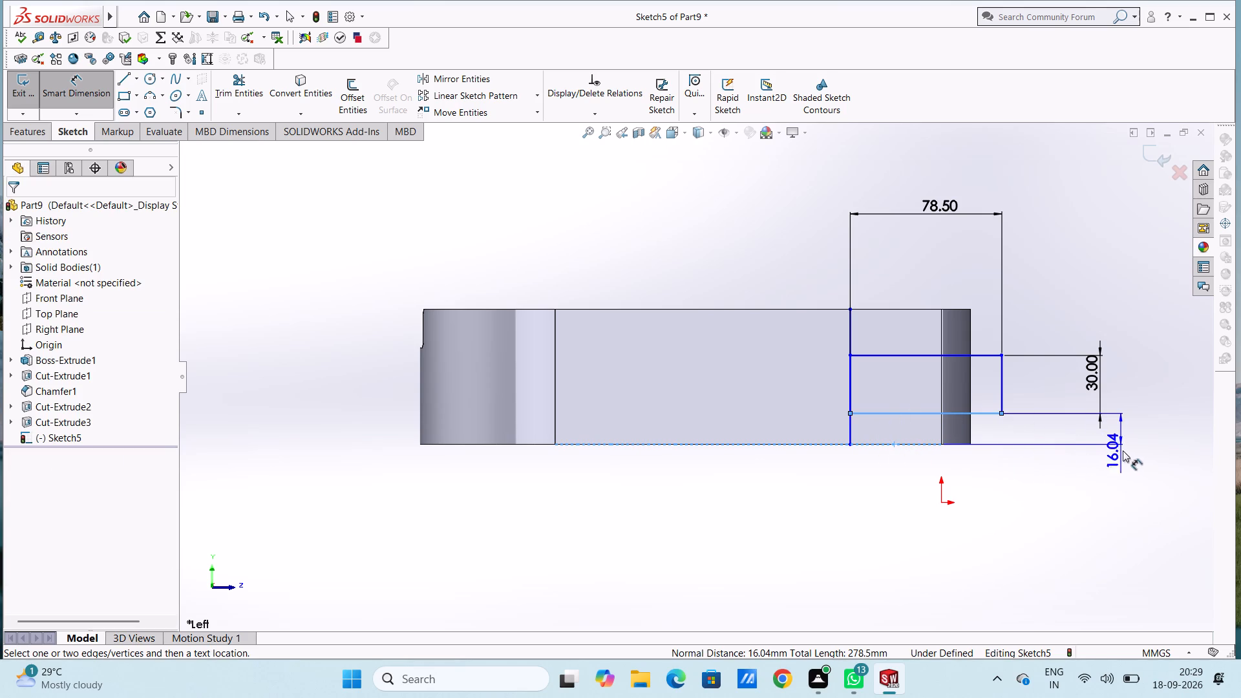
pyautogui.click(1143, 443)
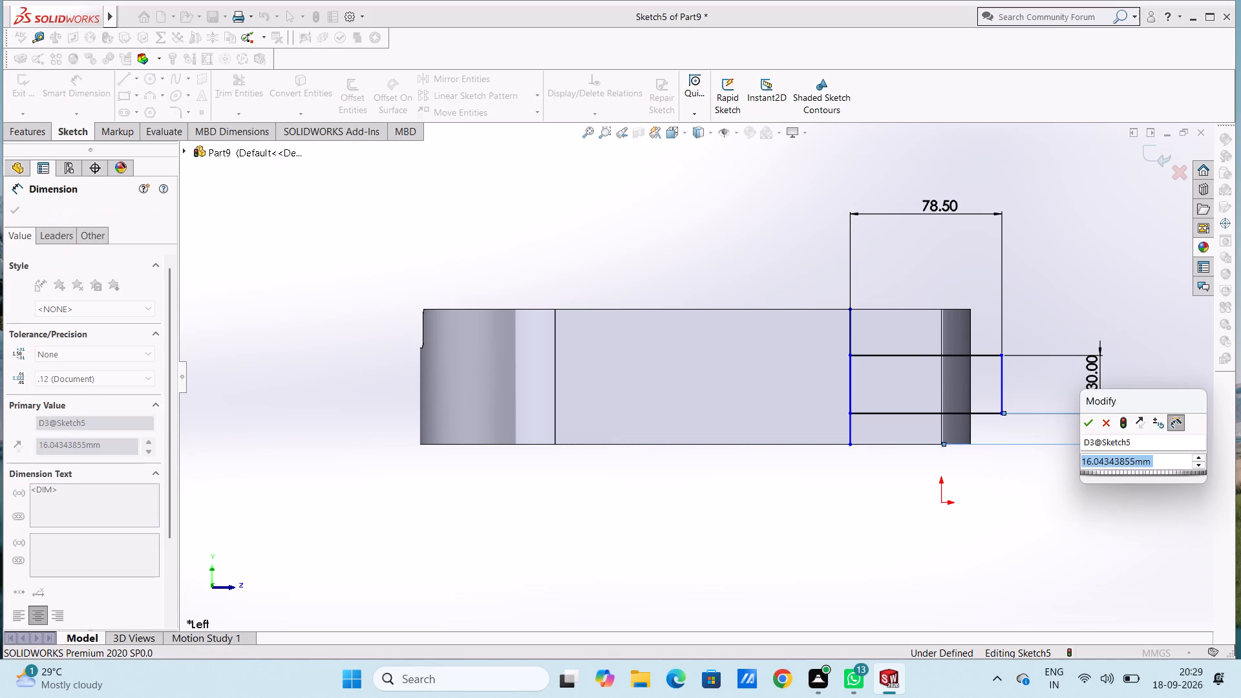
pyautogui.write('20')
pyautogui.press('Return')
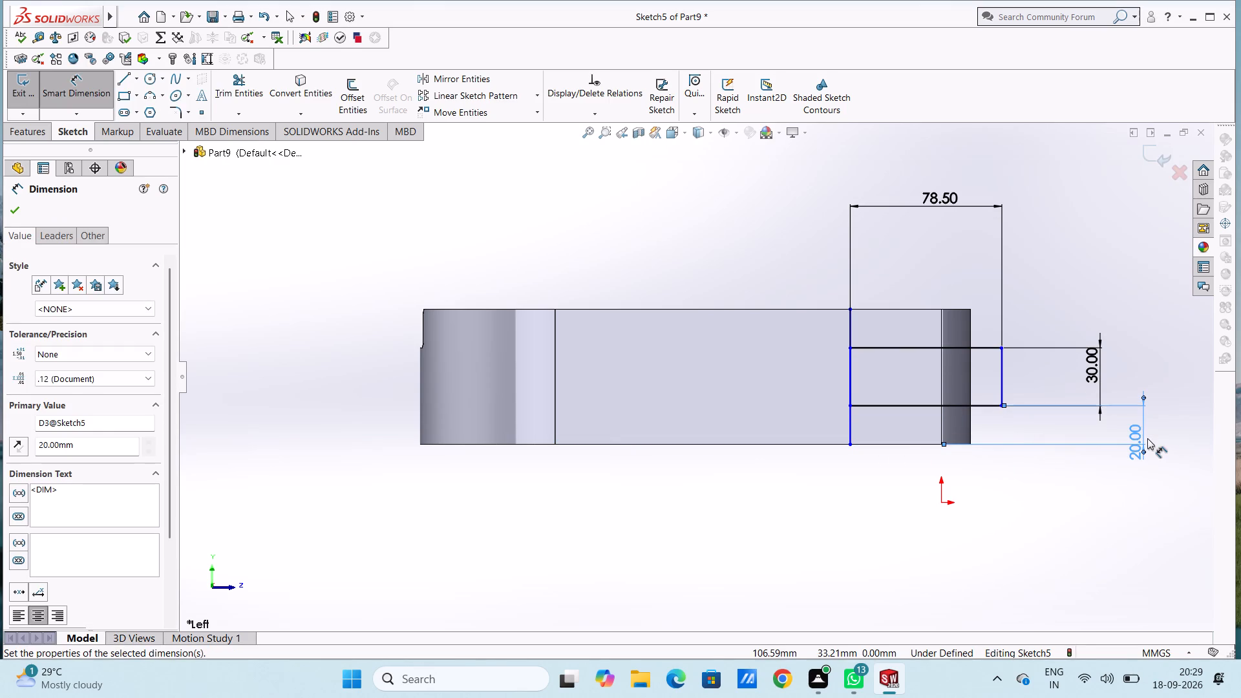
pyautogui.click(1035, 314)
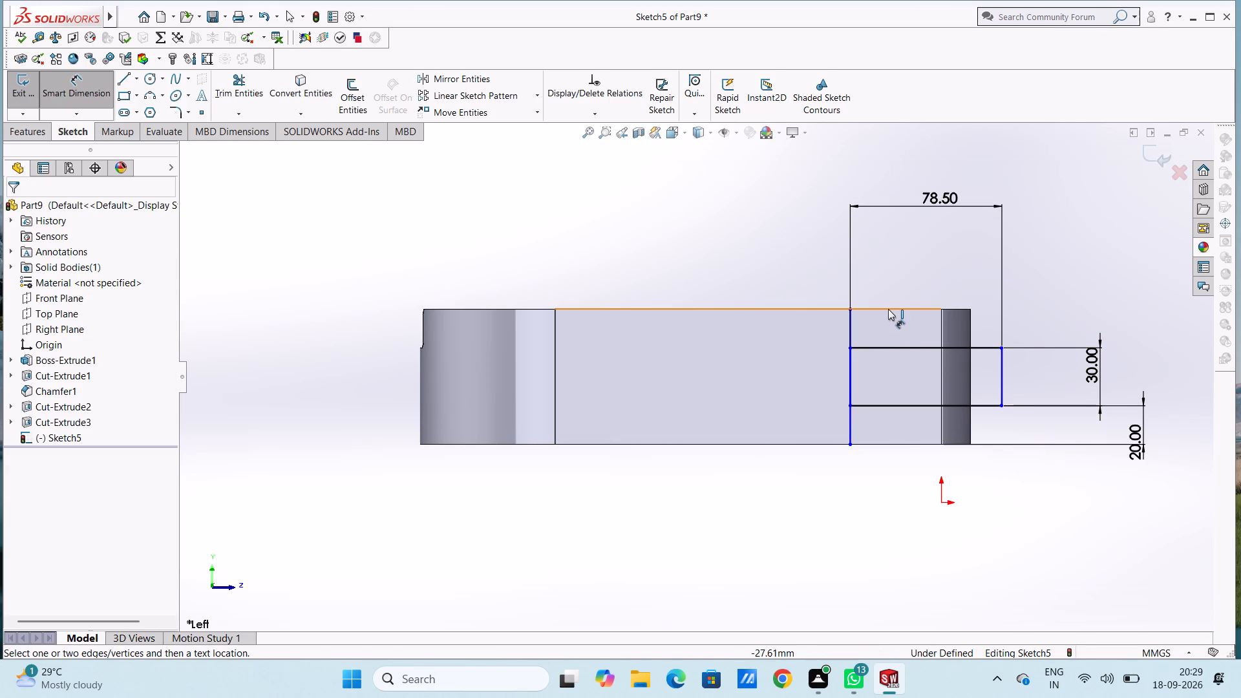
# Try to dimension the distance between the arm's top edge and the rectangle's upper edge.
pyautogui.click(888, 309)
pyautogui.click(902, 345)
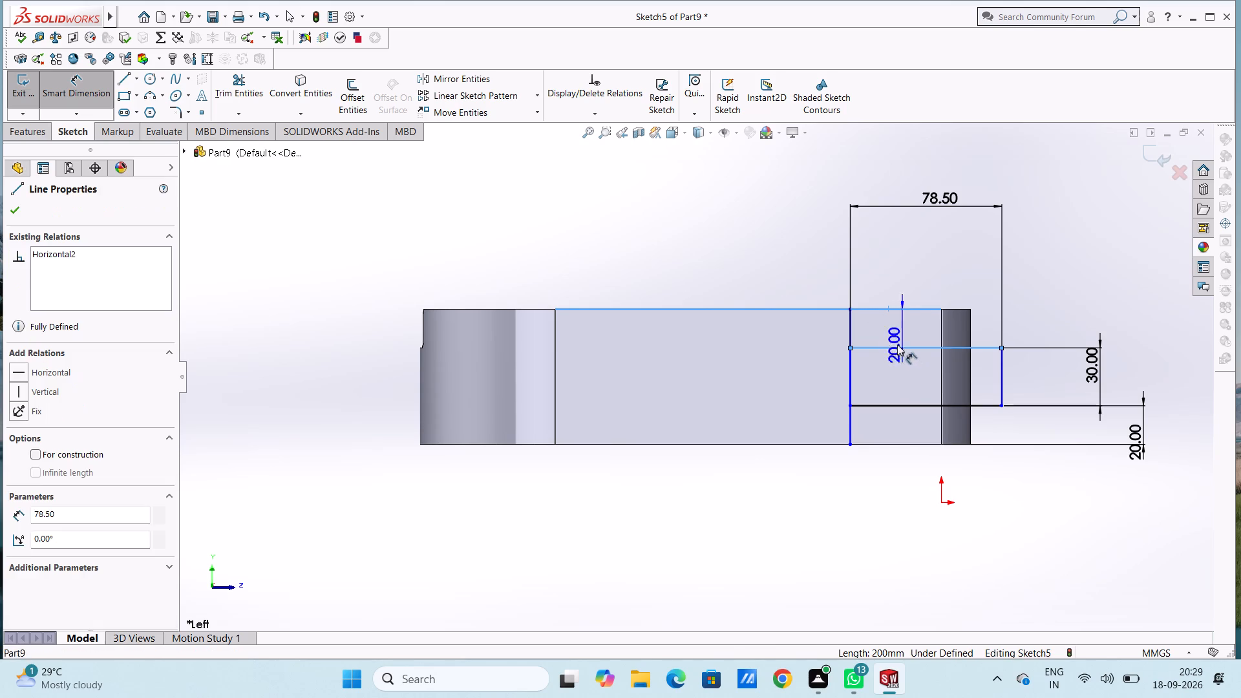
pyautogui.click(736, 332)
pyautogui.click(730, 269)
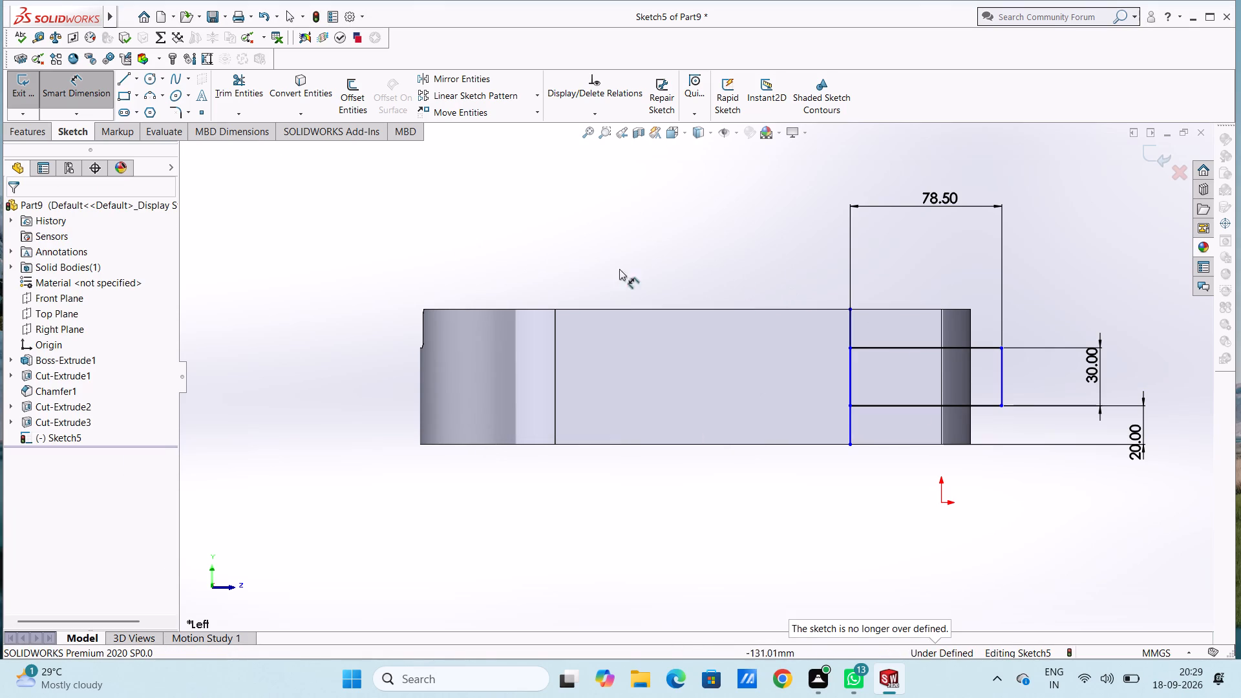
# Trim away the parts of the vertical line above and below the rectangle.
pyautogui.click(244, 89)
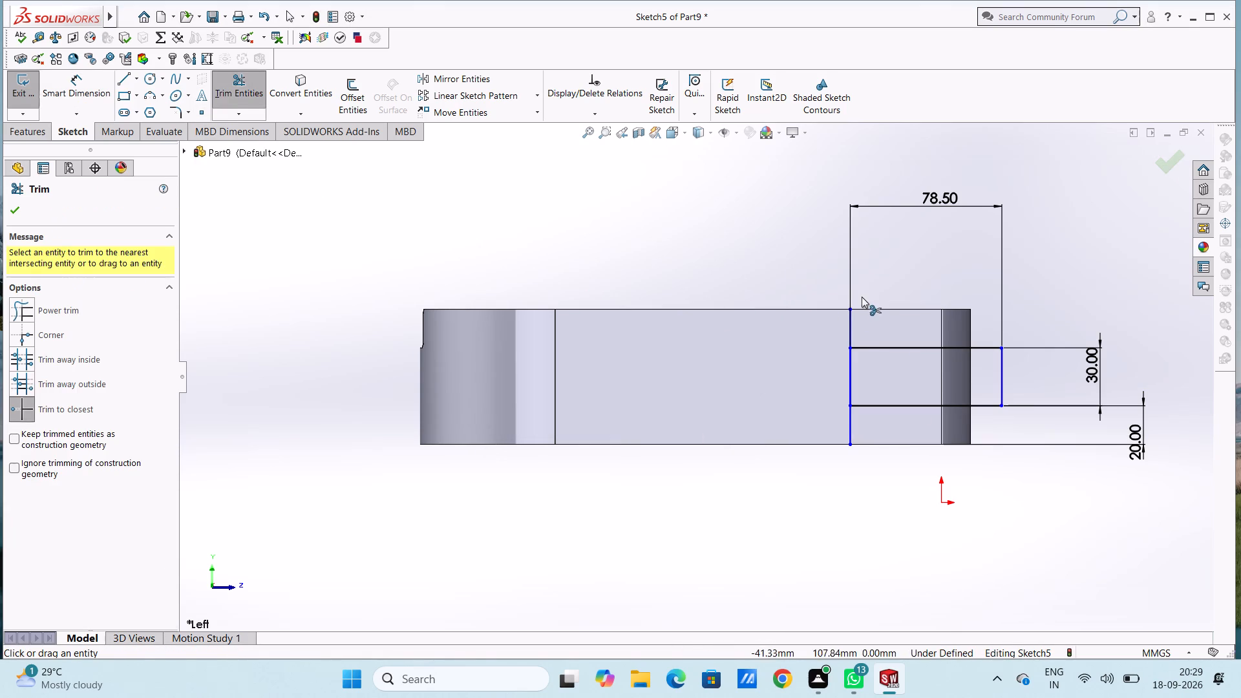
pyautogui.click(850, 317)
pyautogui.click(850, 426)
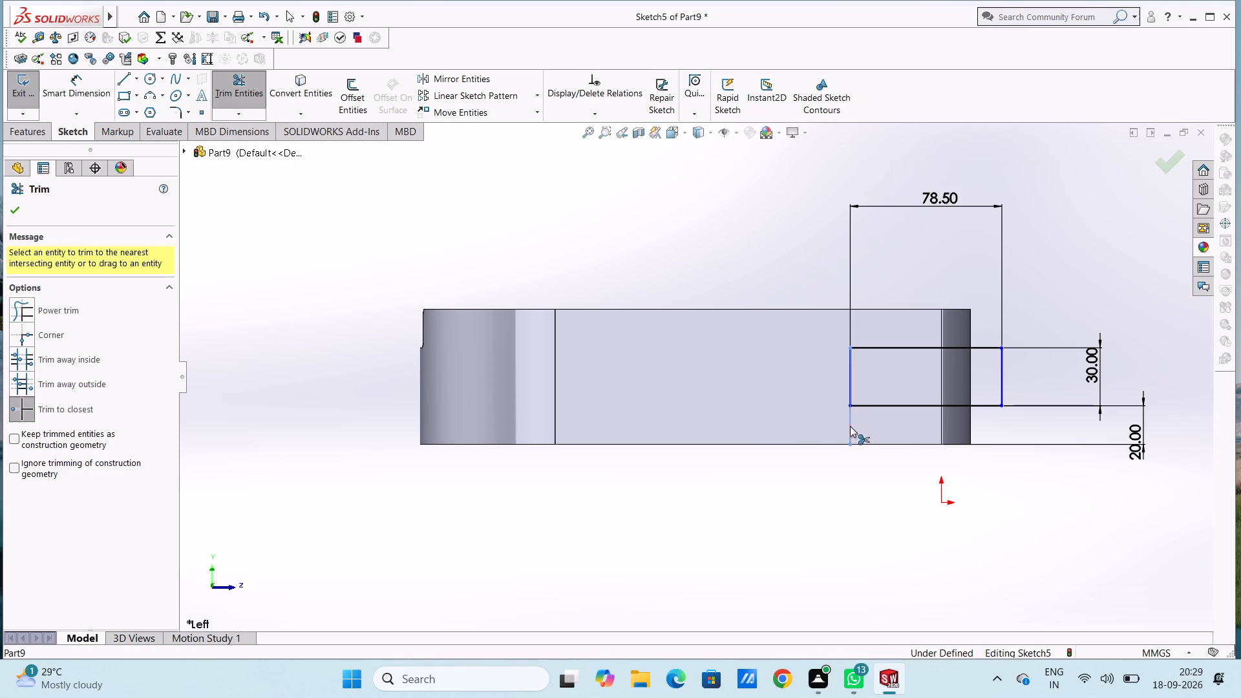
pyautogui.press('Escape')
pyautogui.press('Escape')
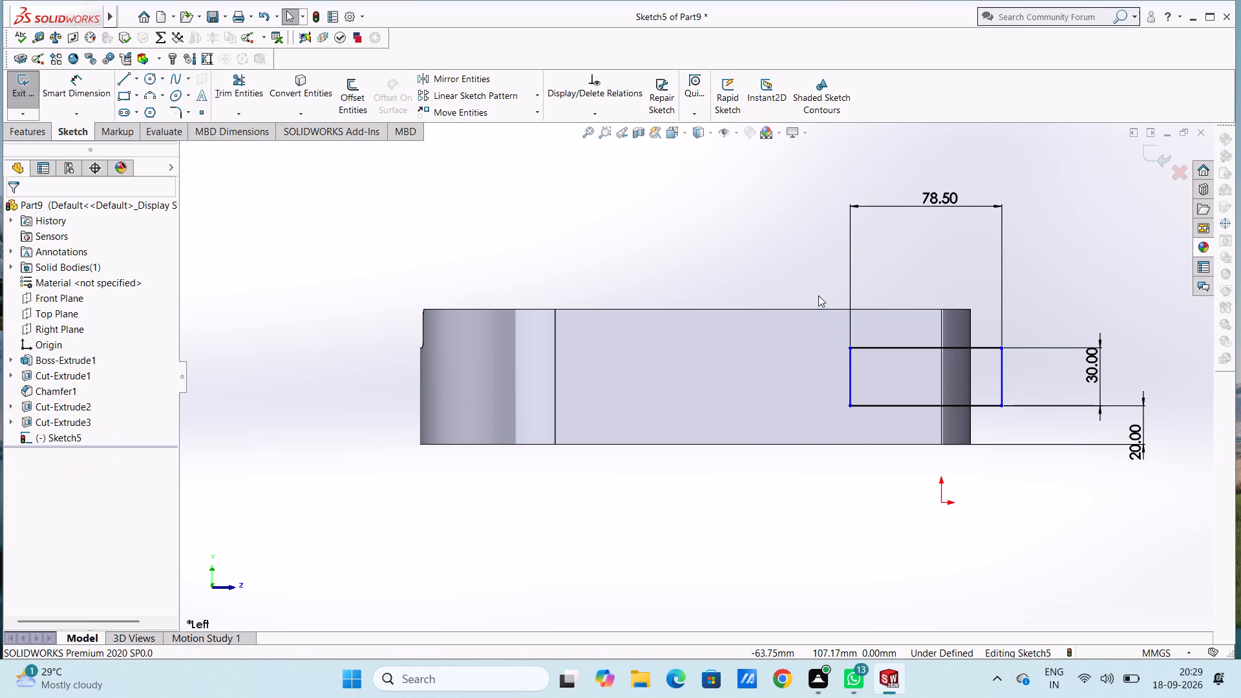
# Cut-extrude both regions of the rectangle blind 200 mm through the two arms.
pyautogui.moveTo(820, 213); pyautogui.dragTo(783, 271, button='middle')
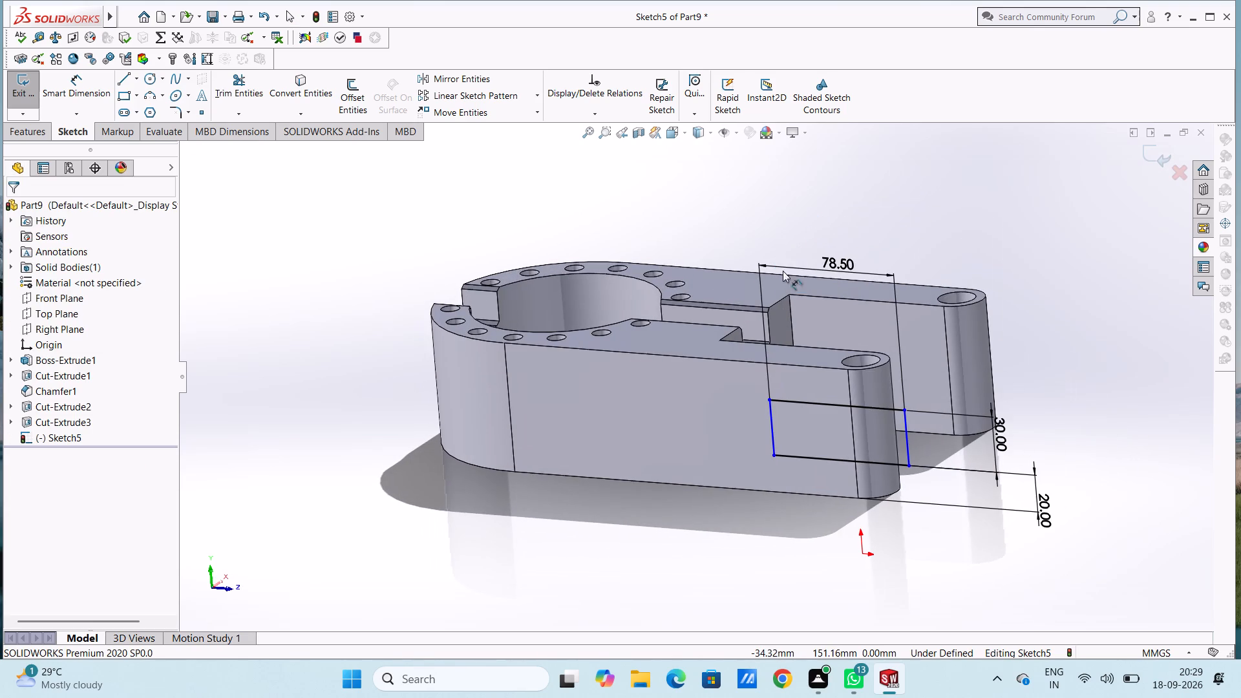
pyautogui.click(12, 127)
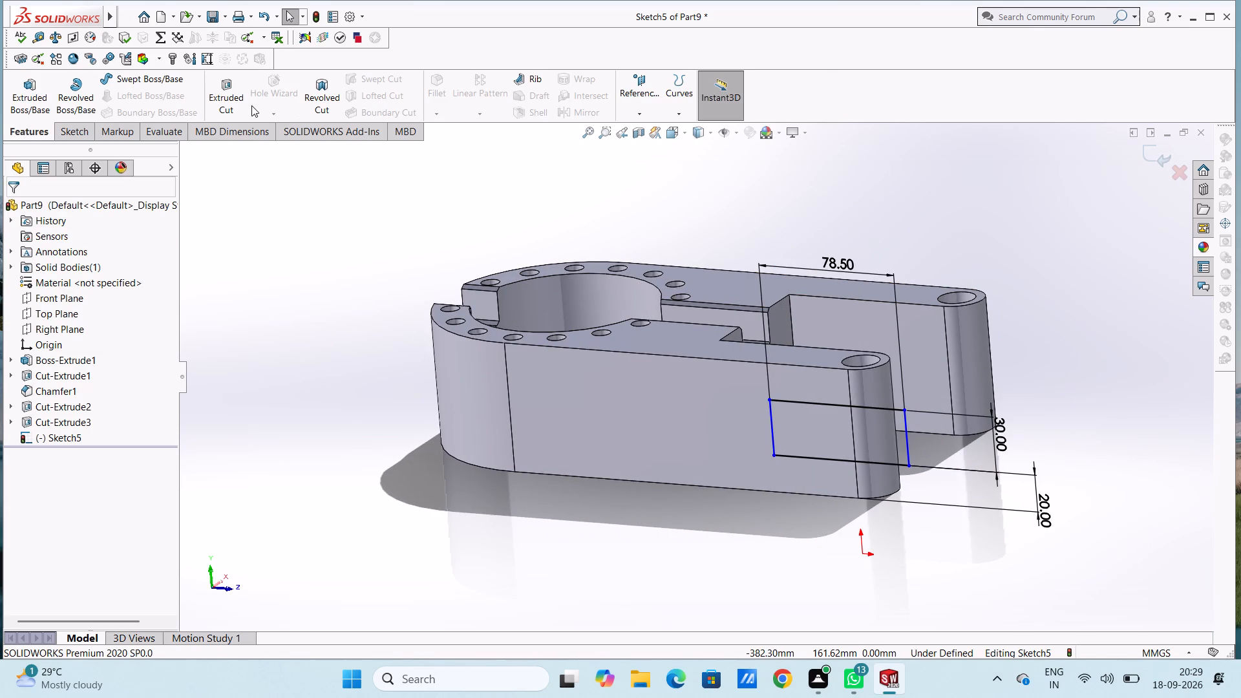
pyautogui.click(239, 92)
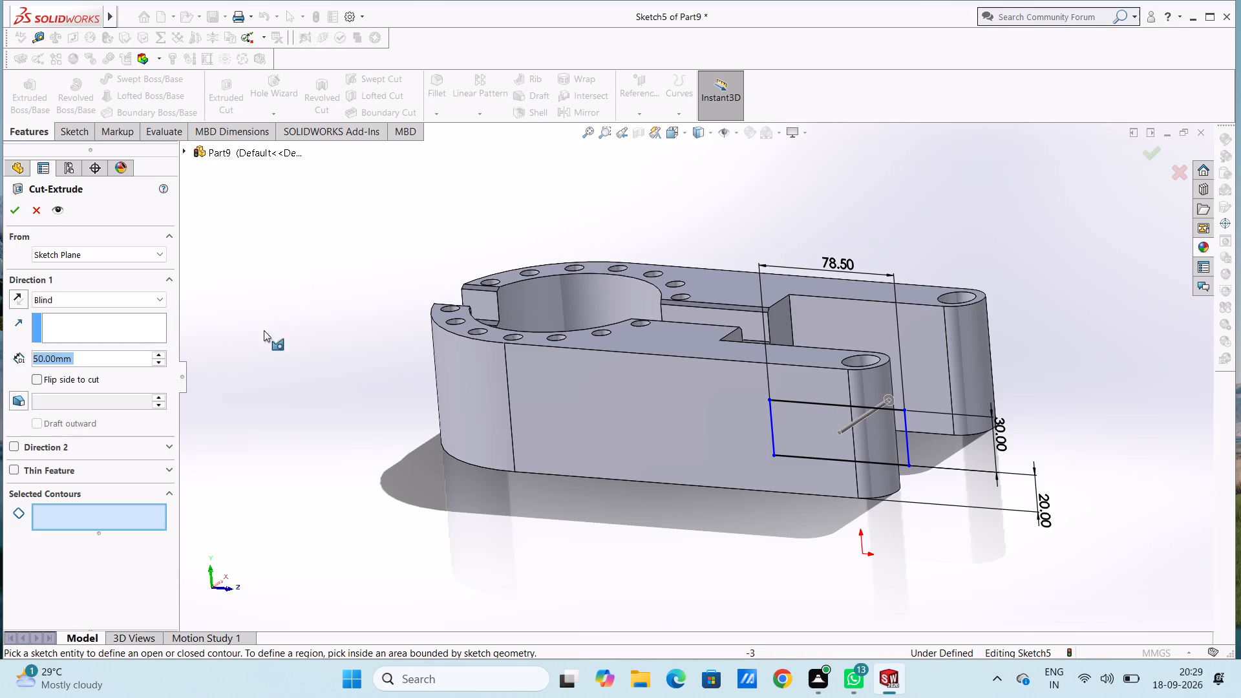
pyautogui.click(805, 423)
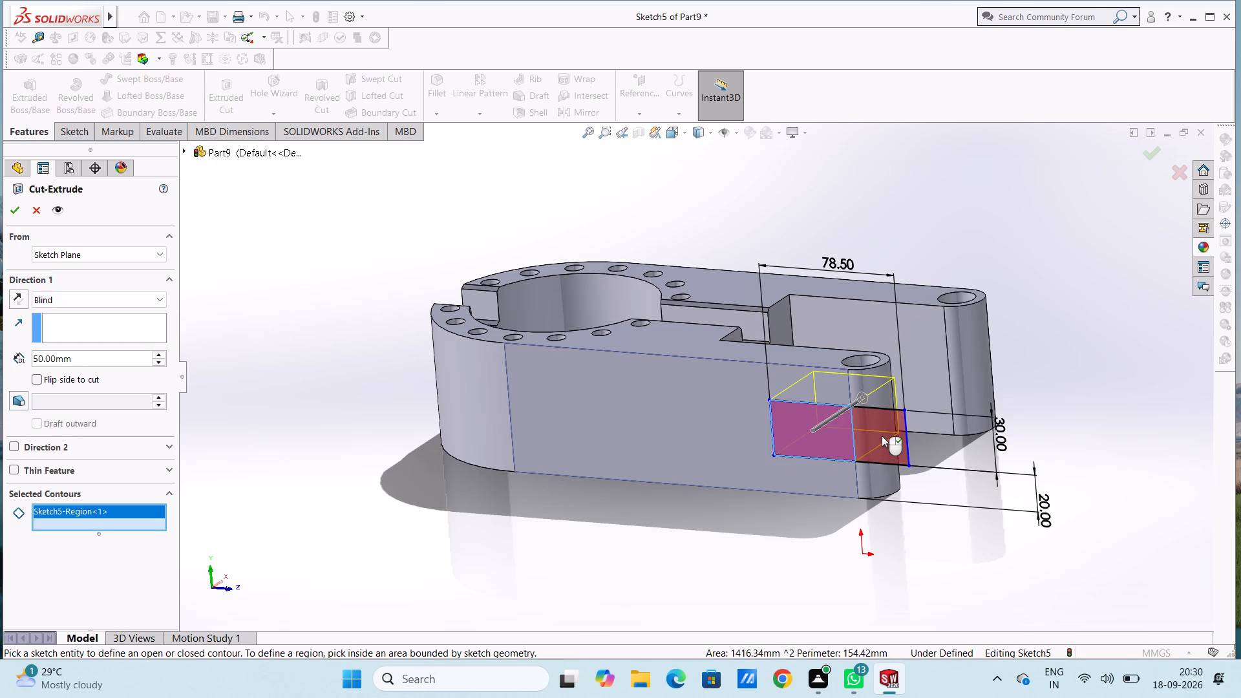
pyautogui.click(882, 436)
pyautogui.moveTo(363, 461); pyautogui.dragTo(356, 476, button='middle')
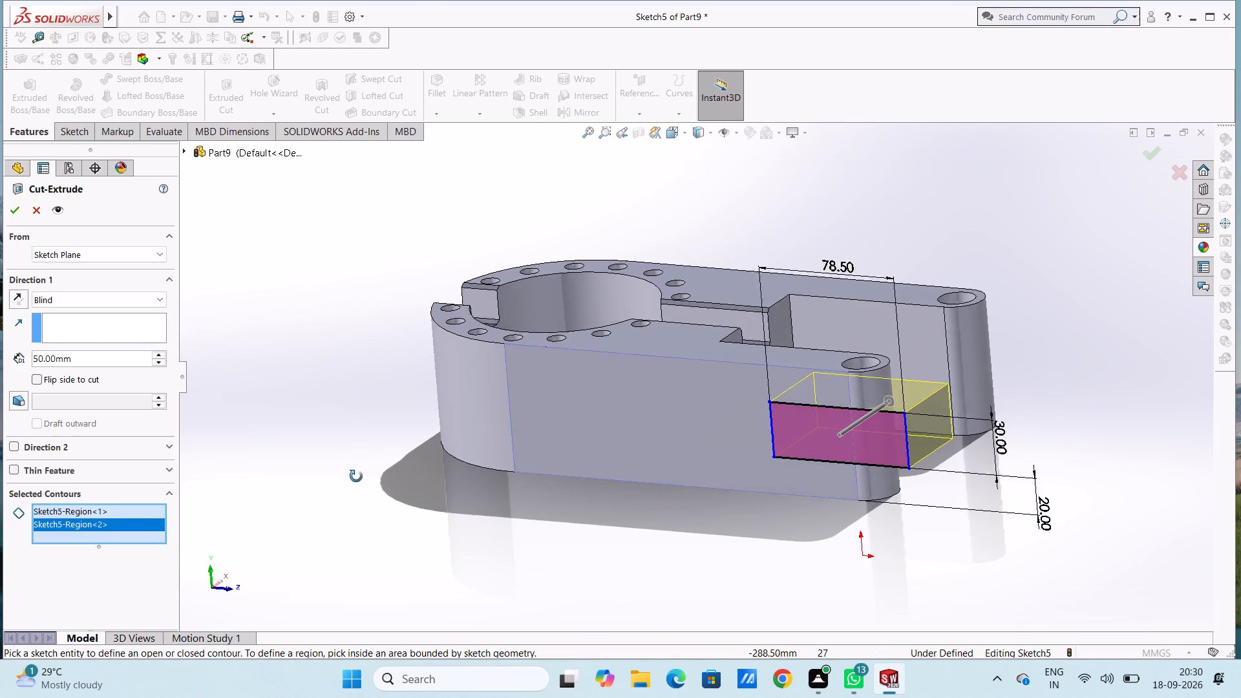
pyautogui.moveTo(356, 476); pyautogui.dragTo(348, 494, button='middle')
pyautogui.doubleClick(104, 361)
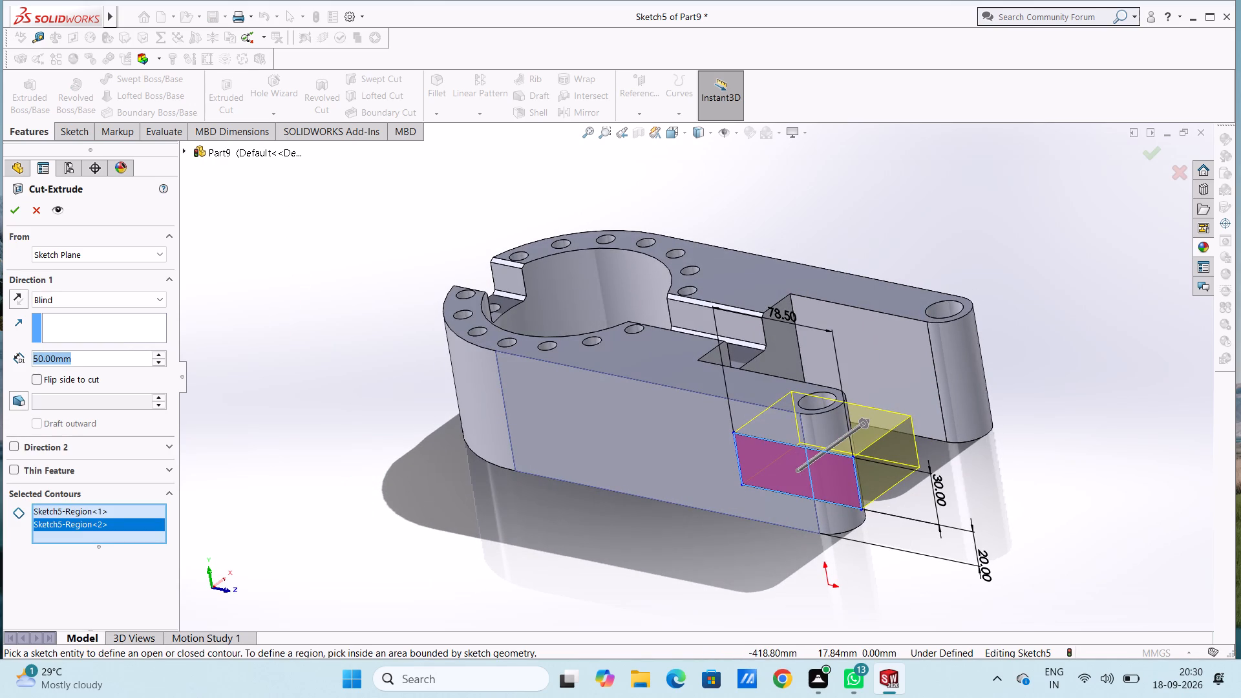
pyautogui.write('200')
pyautogui.press('Return')
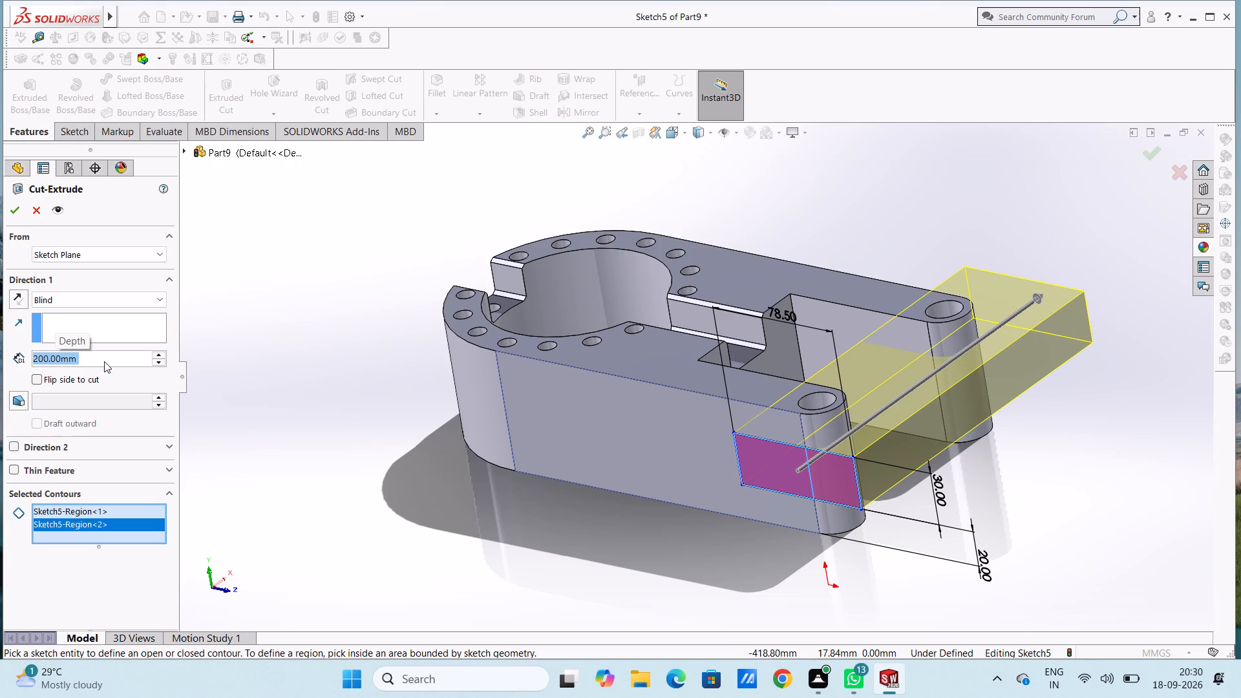
pyautogui.click(22, 214)
pyautogui.click(286, 373)
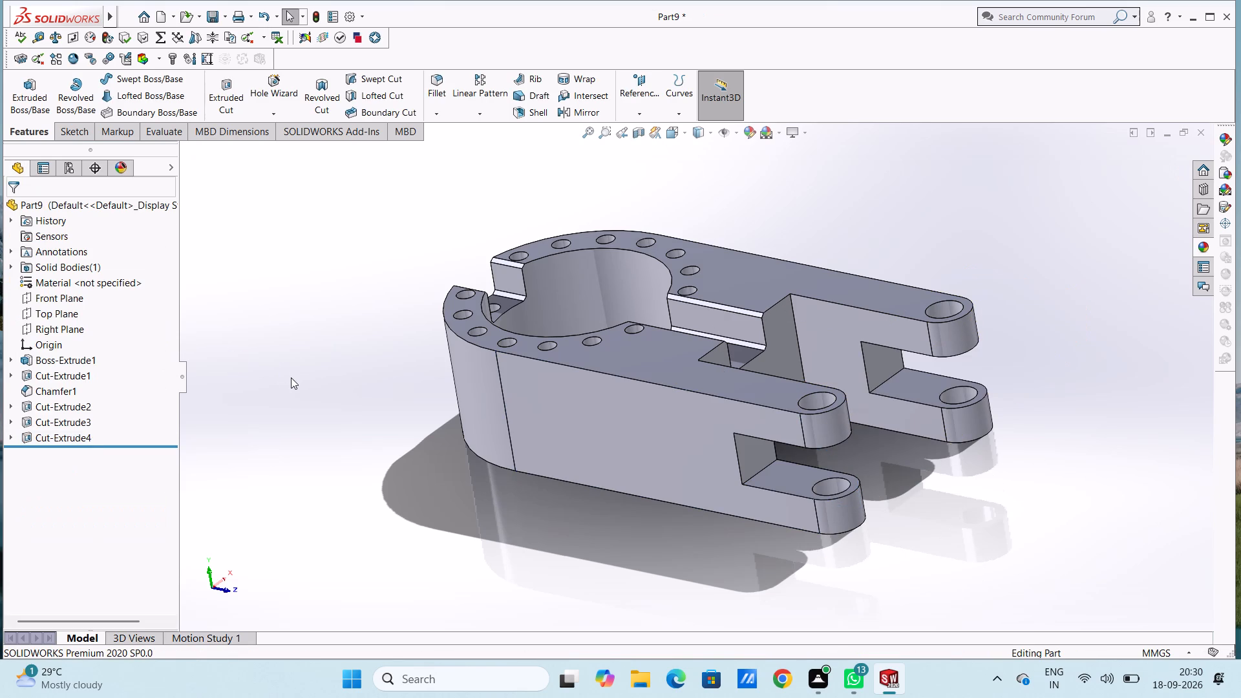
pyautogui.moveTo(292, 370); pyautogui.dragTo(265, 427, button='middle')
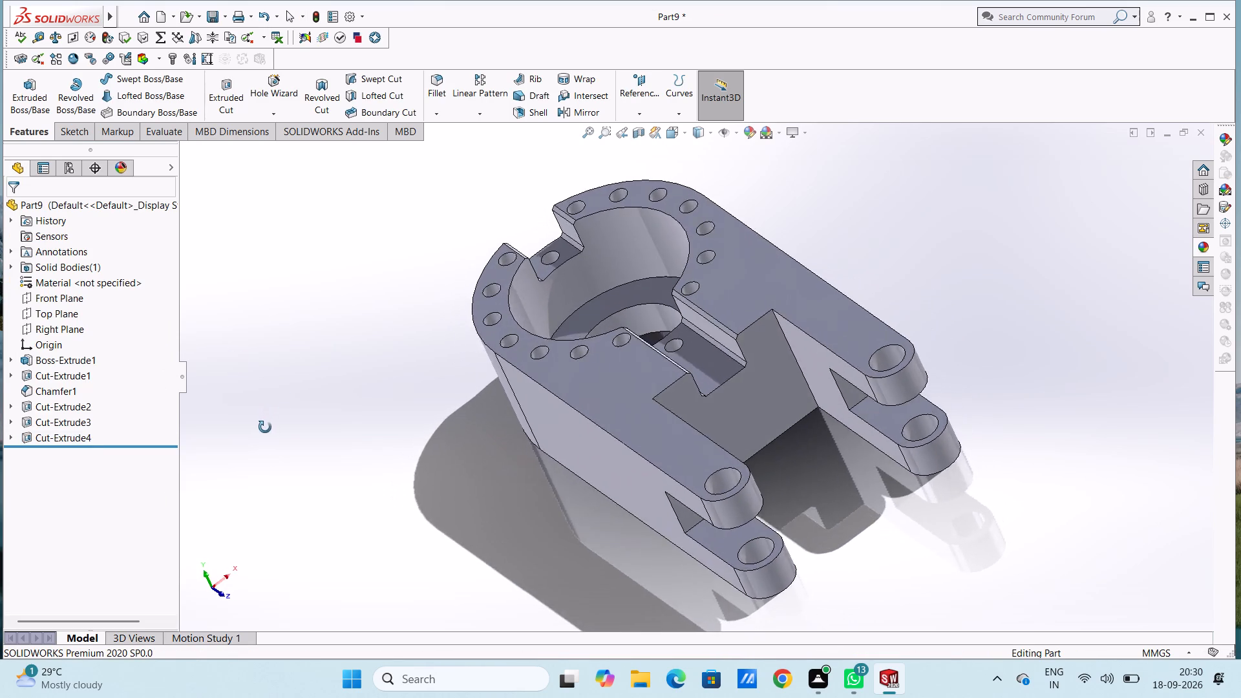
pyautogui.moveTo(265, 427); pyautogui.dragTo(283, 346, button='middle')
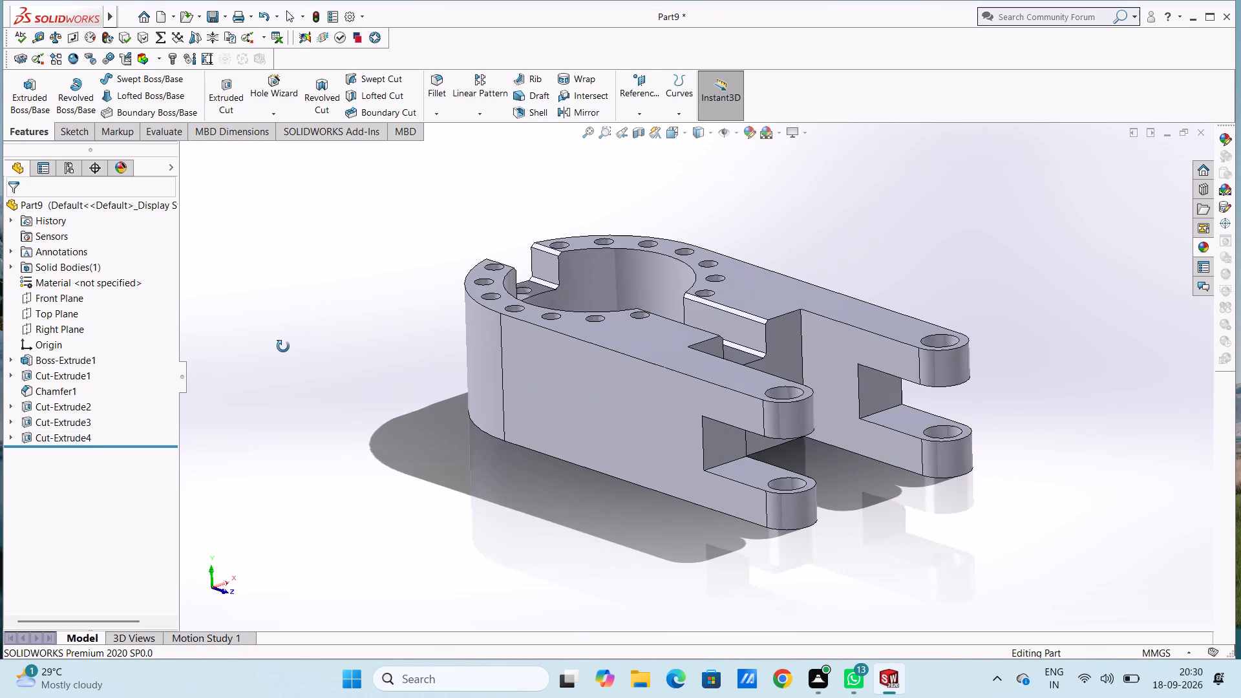
# Sketch a circle of 8 mm radius on the flat face between the arms, centred horizontally below the chamfered slot.
pyautogui.moveTo(283, 346); pyautogui.dragTo(299, 359, button='middle')
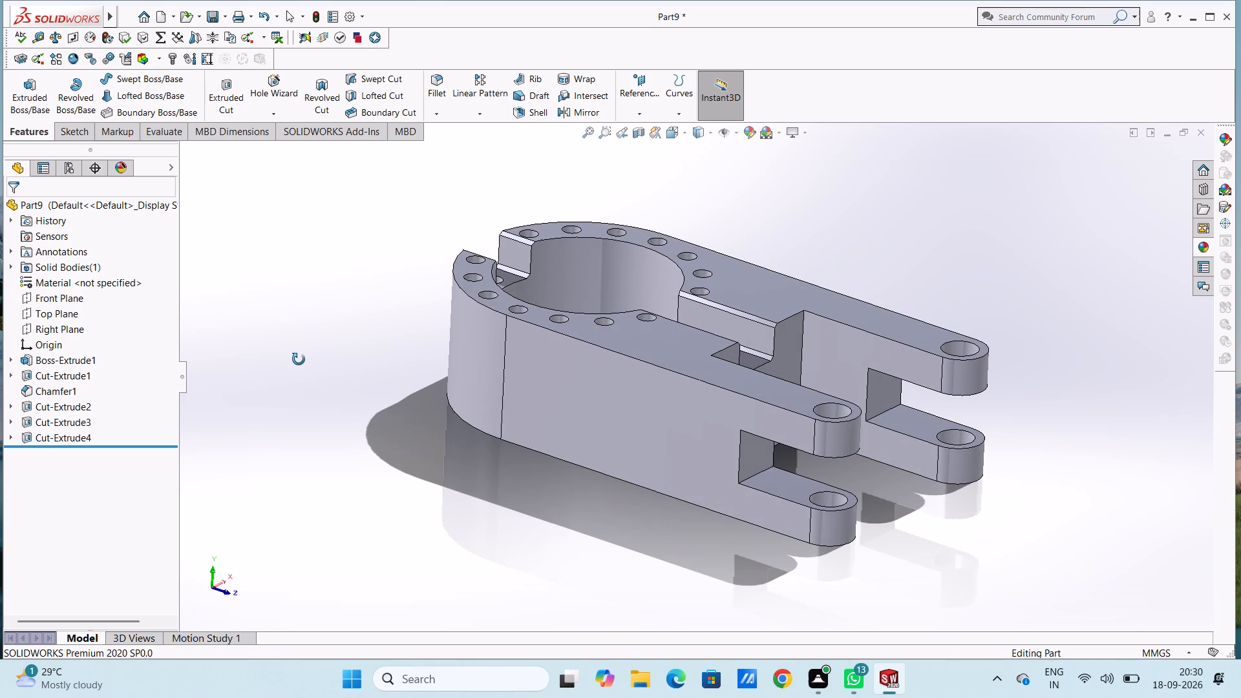
pyautogui.moveTo(299, 359); pyautogui.dragTo(299, 359, button='middle')
pyautogui.middleClick(299, 360)
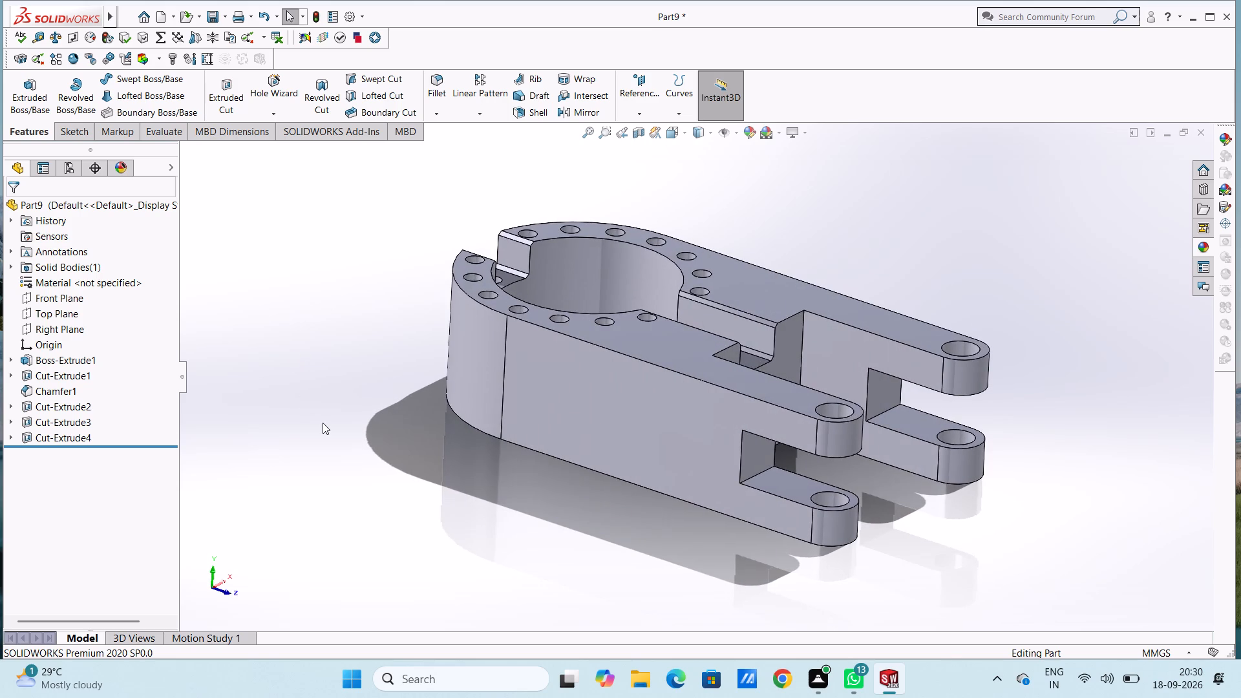
pyautogui.hotkey('ctrl', '1')
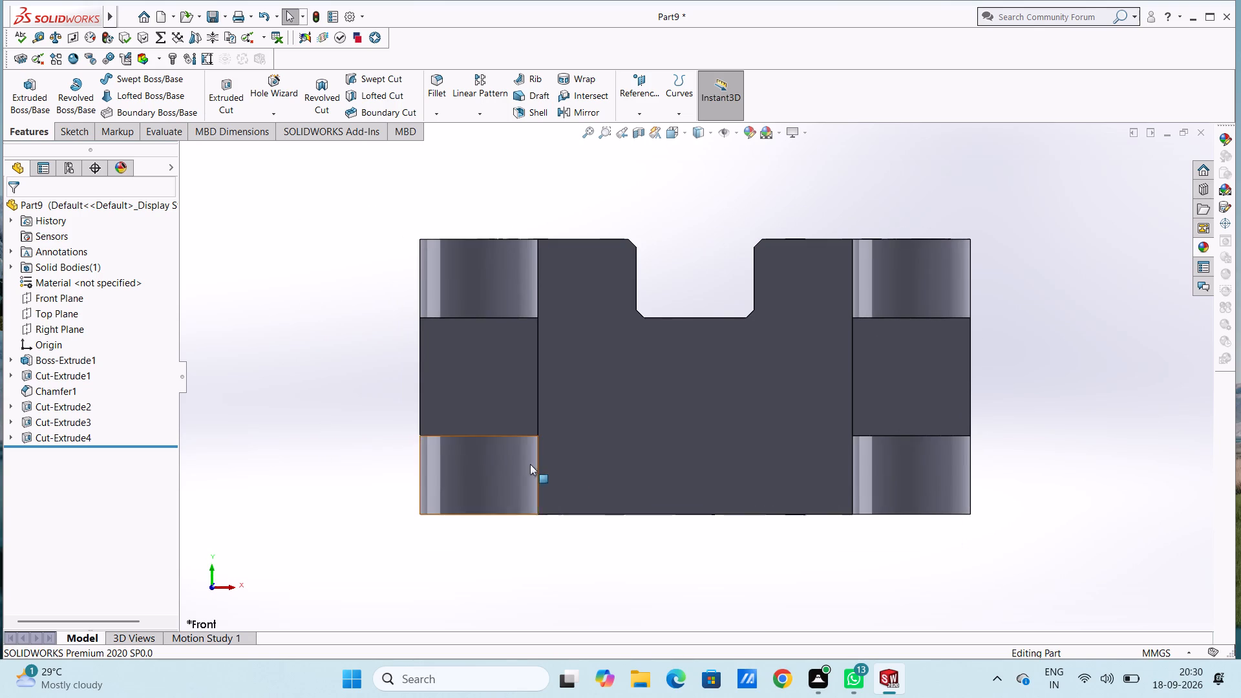
pyautogui.click(673, 434)
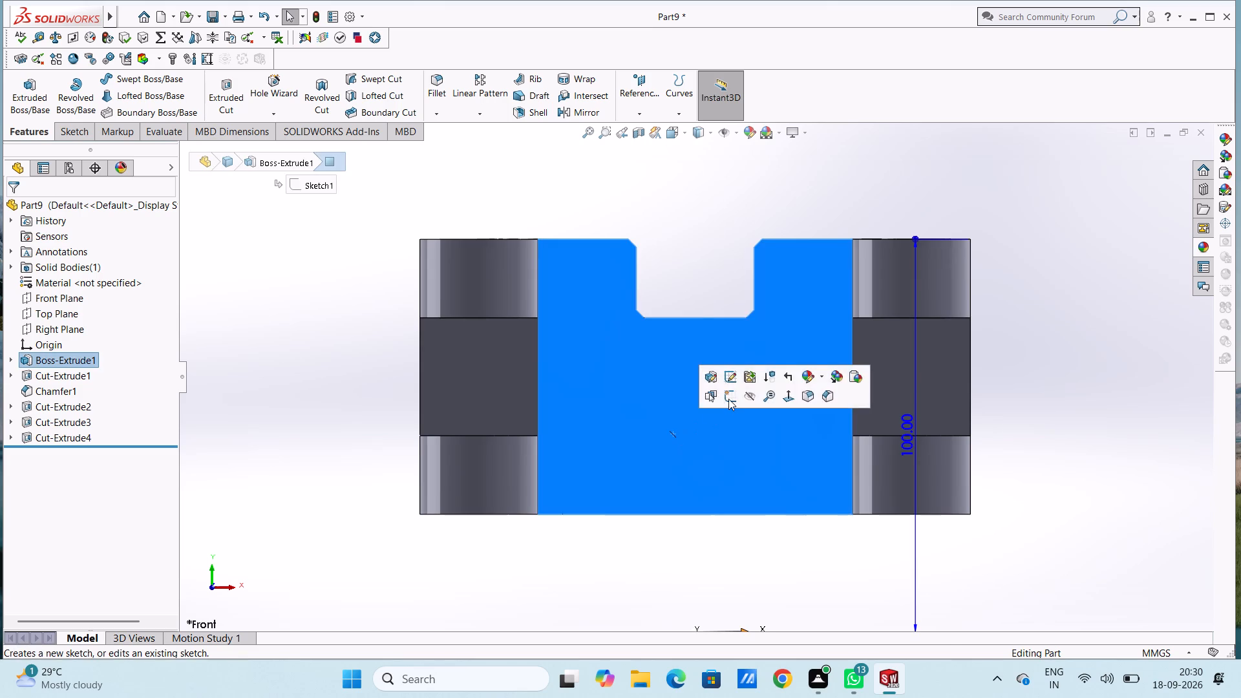
pyautogui.click(728, 399)
pyautogui.click(689, 260)
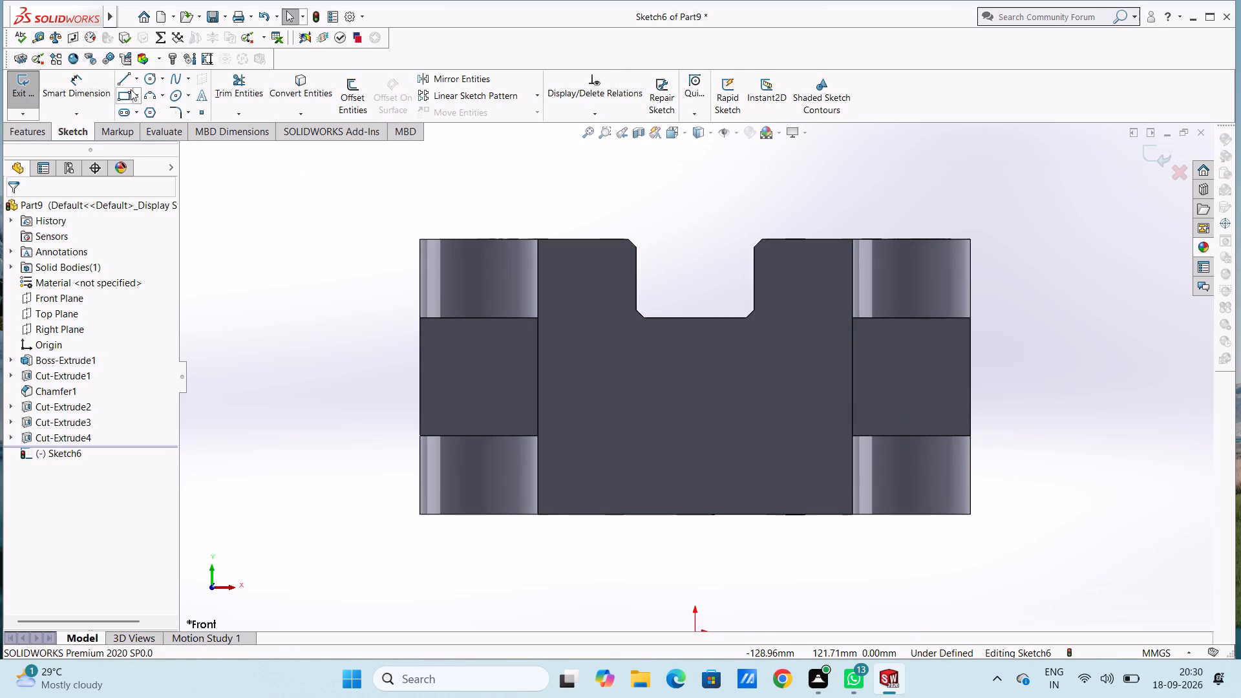
pyautogui.click(144, 81)
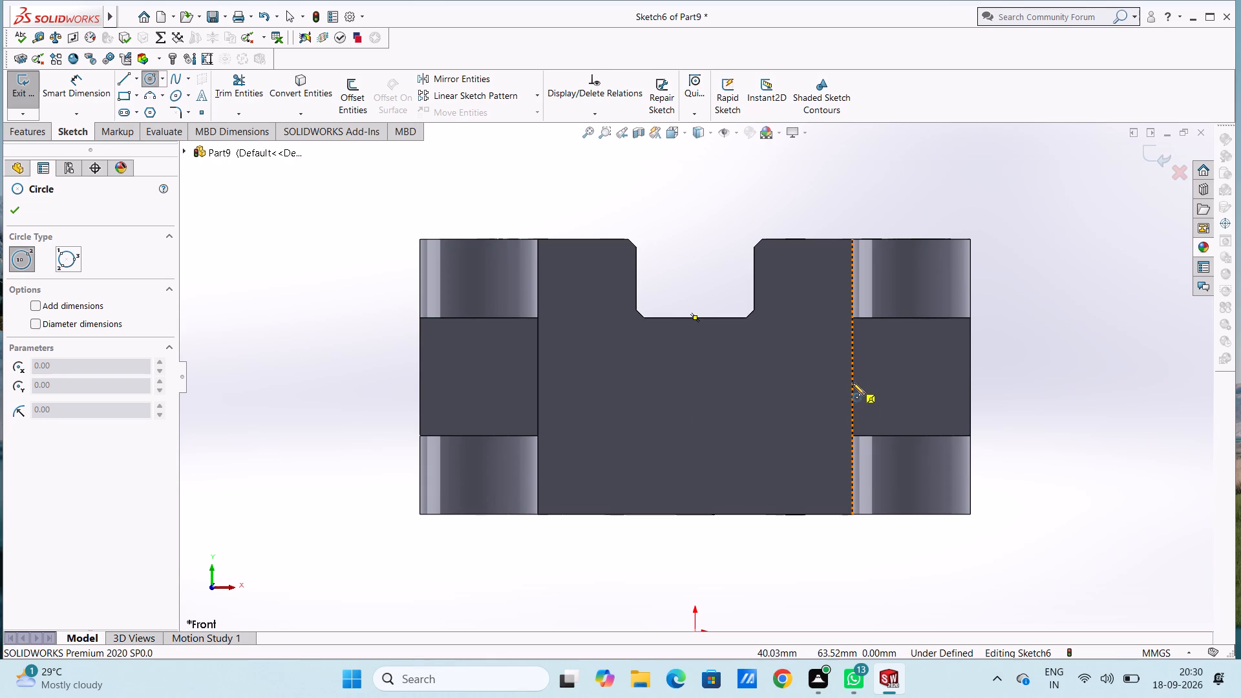
pyautogui.click(699, 404)
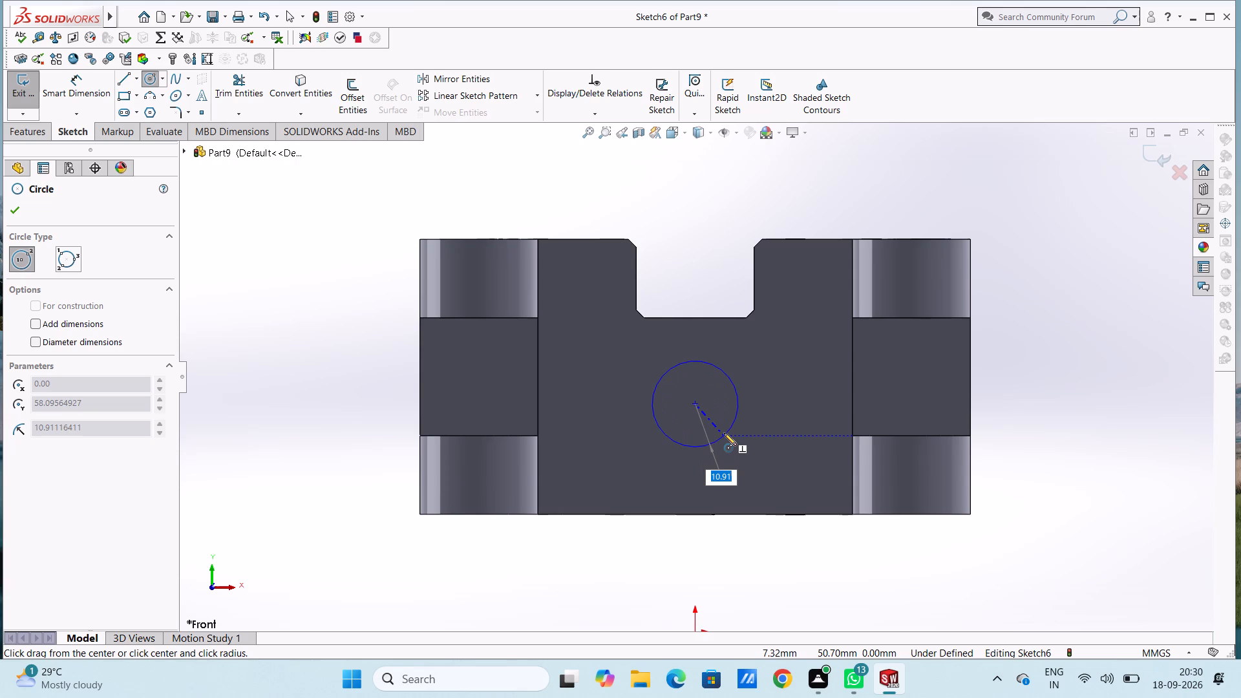
pyautogui.press('8')
pyautogui.press('Return')
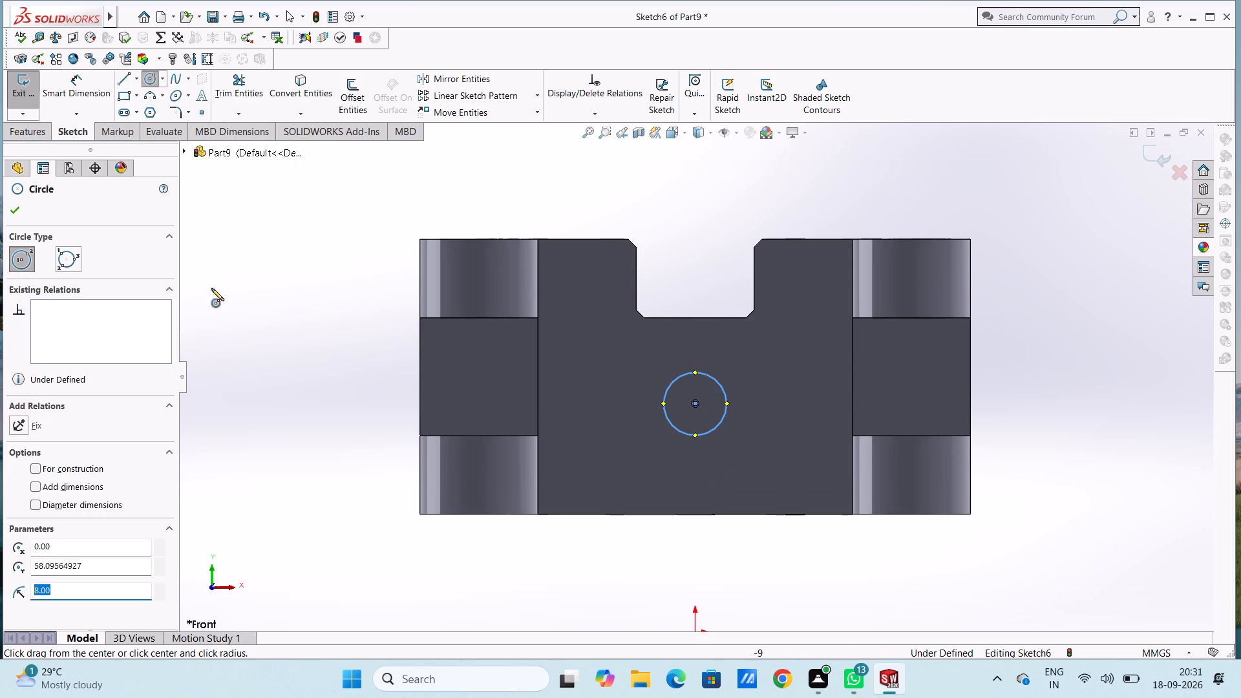
# Dimension the circle's diameter as 16 mm.
pyautogui.click(89, 87)
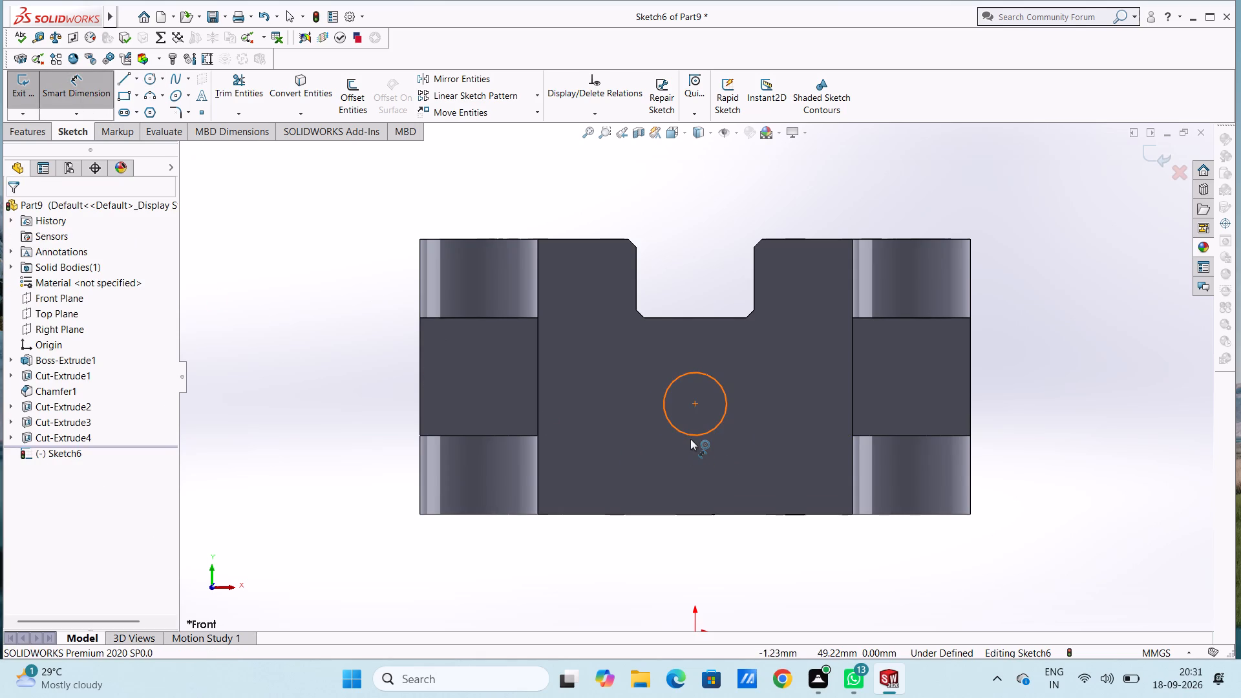
pyautogui.click(690, 439)
pyautogui.click(578, 593)
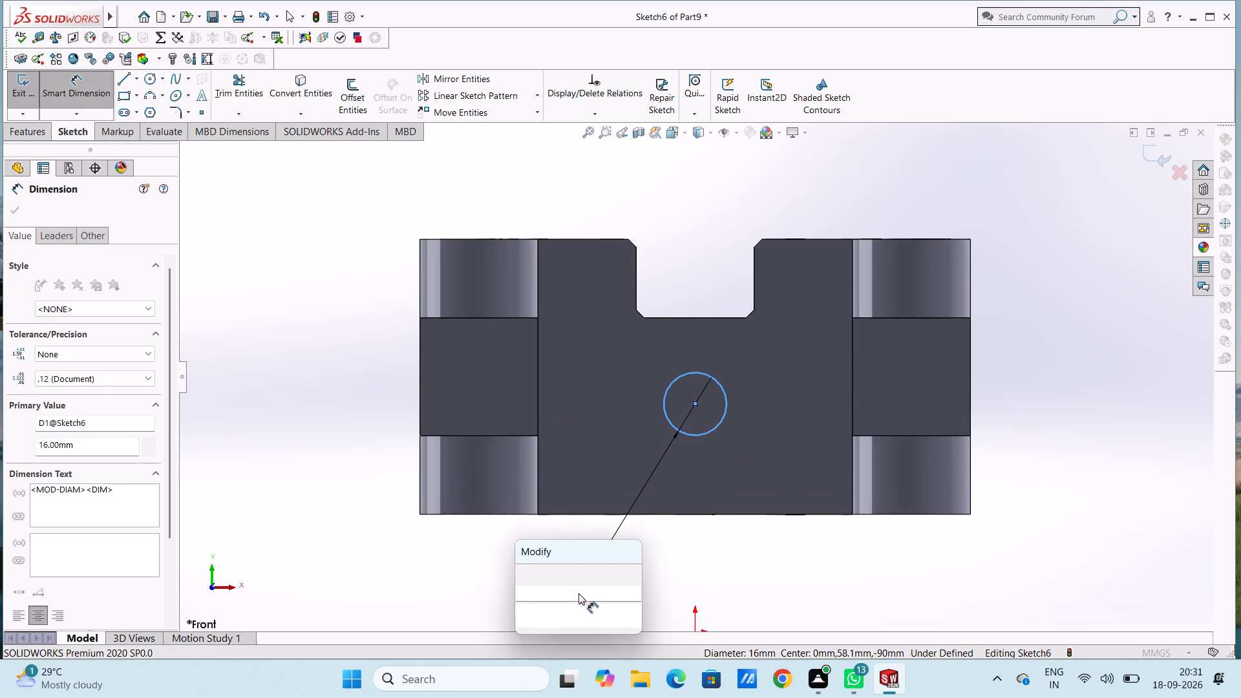
pyautogui.click(522, 580)
pyautogui.click(494, 565)
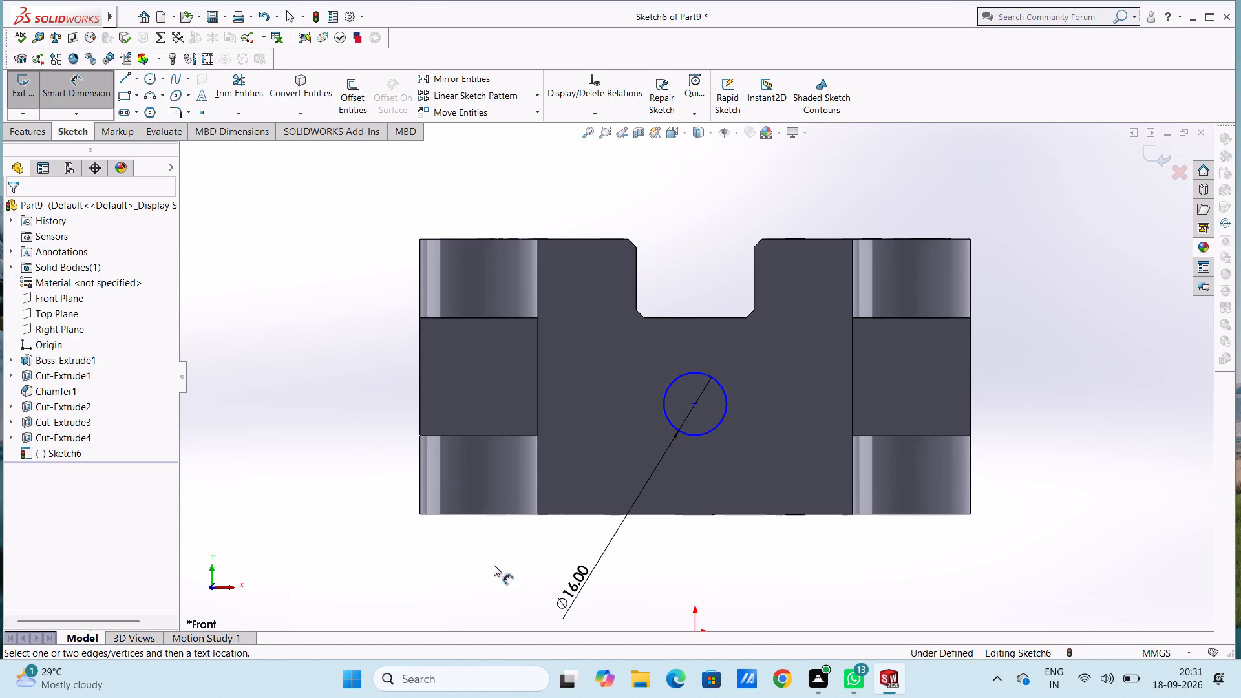
pyautogui.press('Escape')
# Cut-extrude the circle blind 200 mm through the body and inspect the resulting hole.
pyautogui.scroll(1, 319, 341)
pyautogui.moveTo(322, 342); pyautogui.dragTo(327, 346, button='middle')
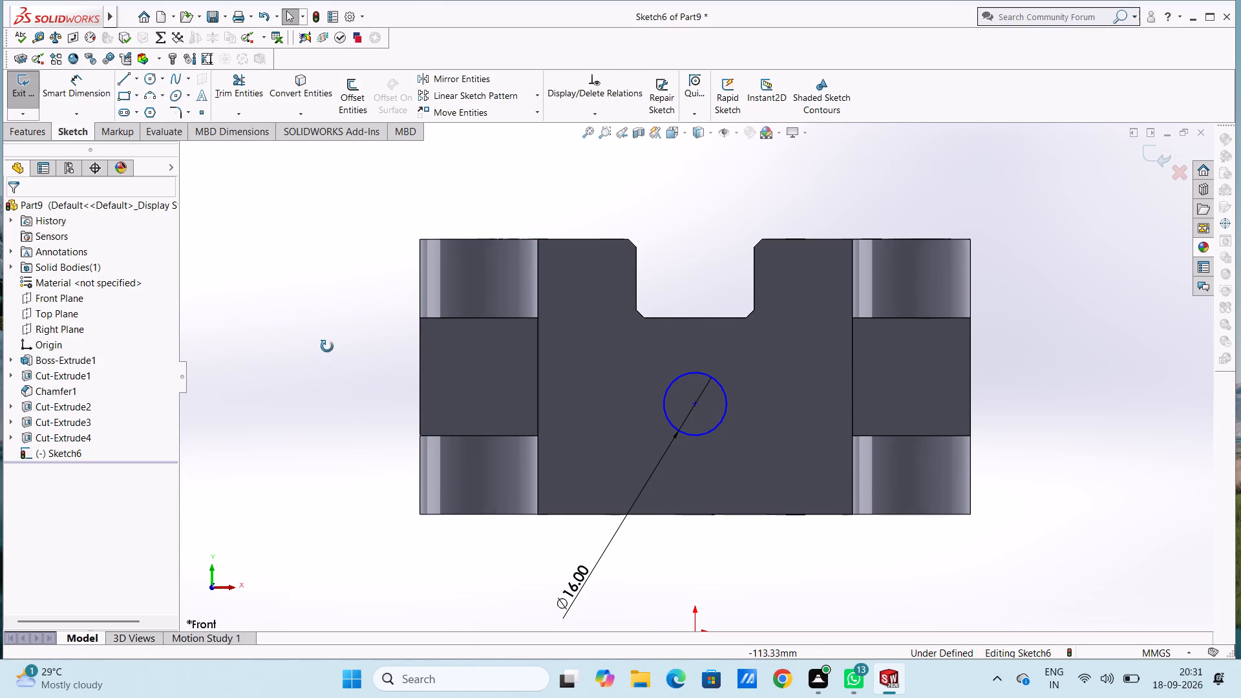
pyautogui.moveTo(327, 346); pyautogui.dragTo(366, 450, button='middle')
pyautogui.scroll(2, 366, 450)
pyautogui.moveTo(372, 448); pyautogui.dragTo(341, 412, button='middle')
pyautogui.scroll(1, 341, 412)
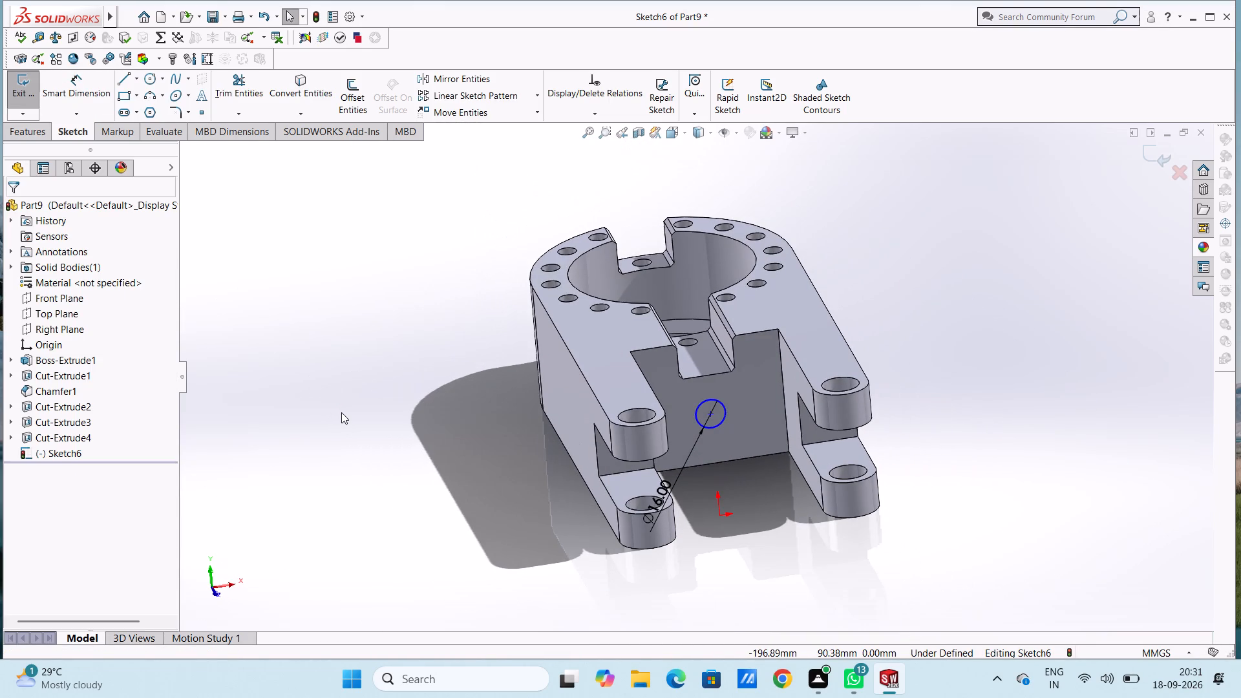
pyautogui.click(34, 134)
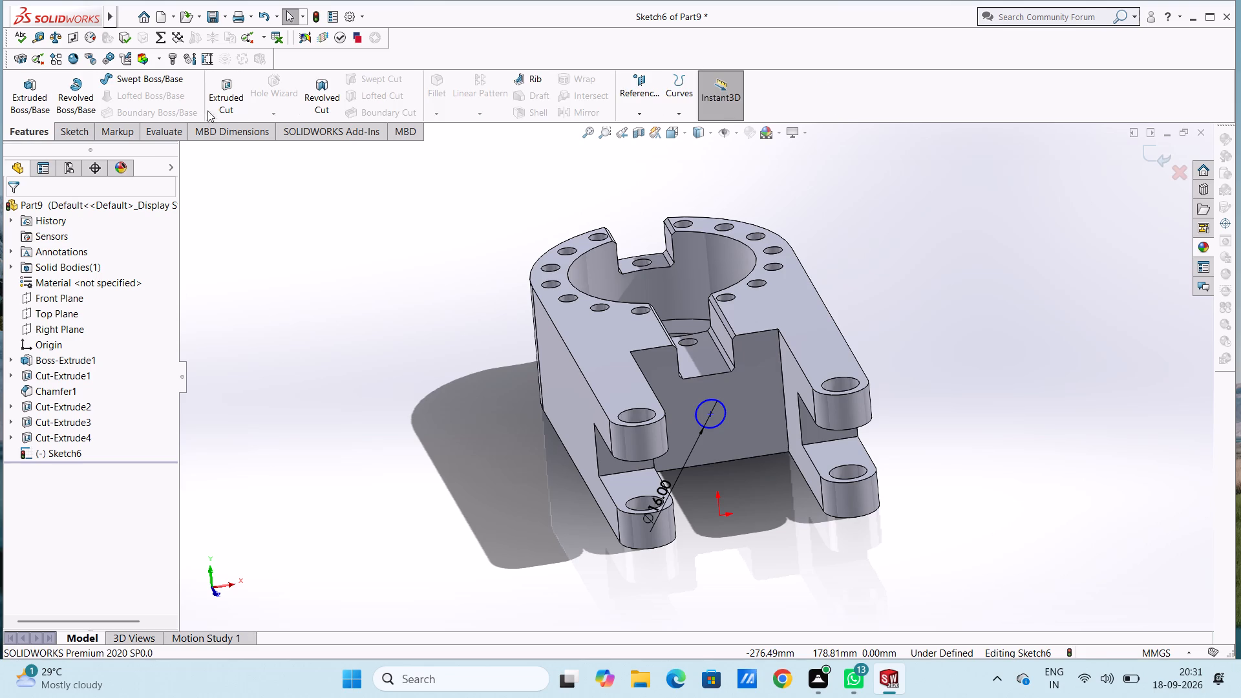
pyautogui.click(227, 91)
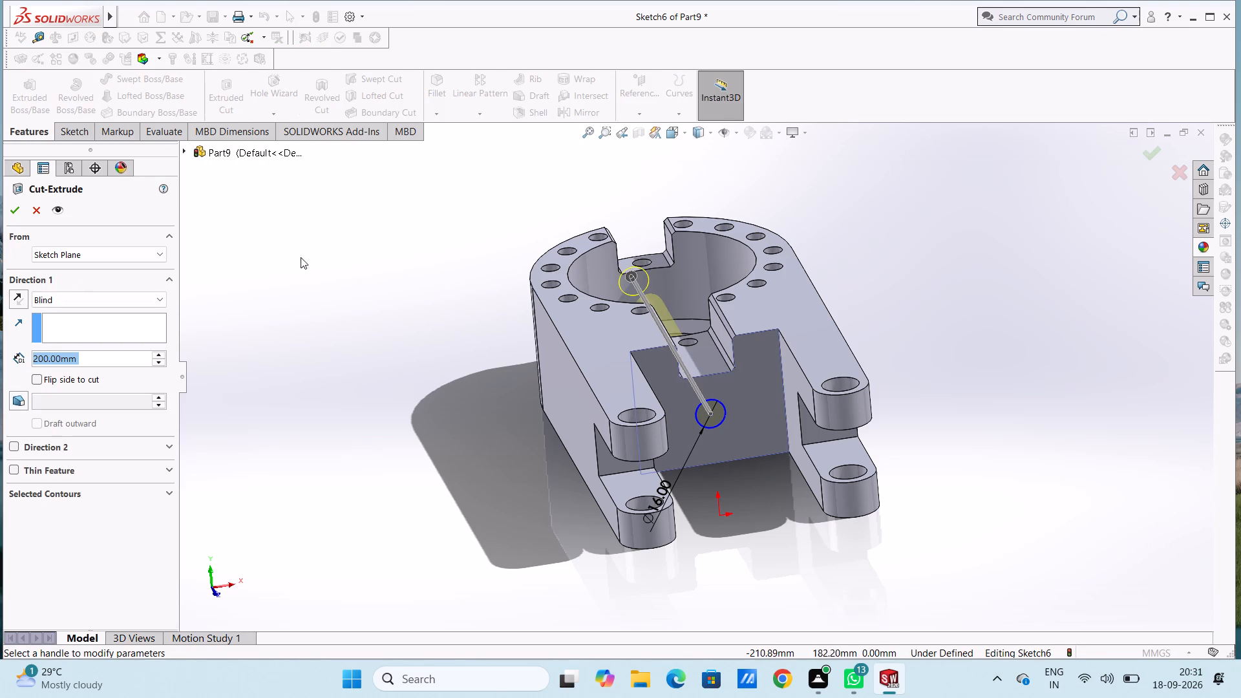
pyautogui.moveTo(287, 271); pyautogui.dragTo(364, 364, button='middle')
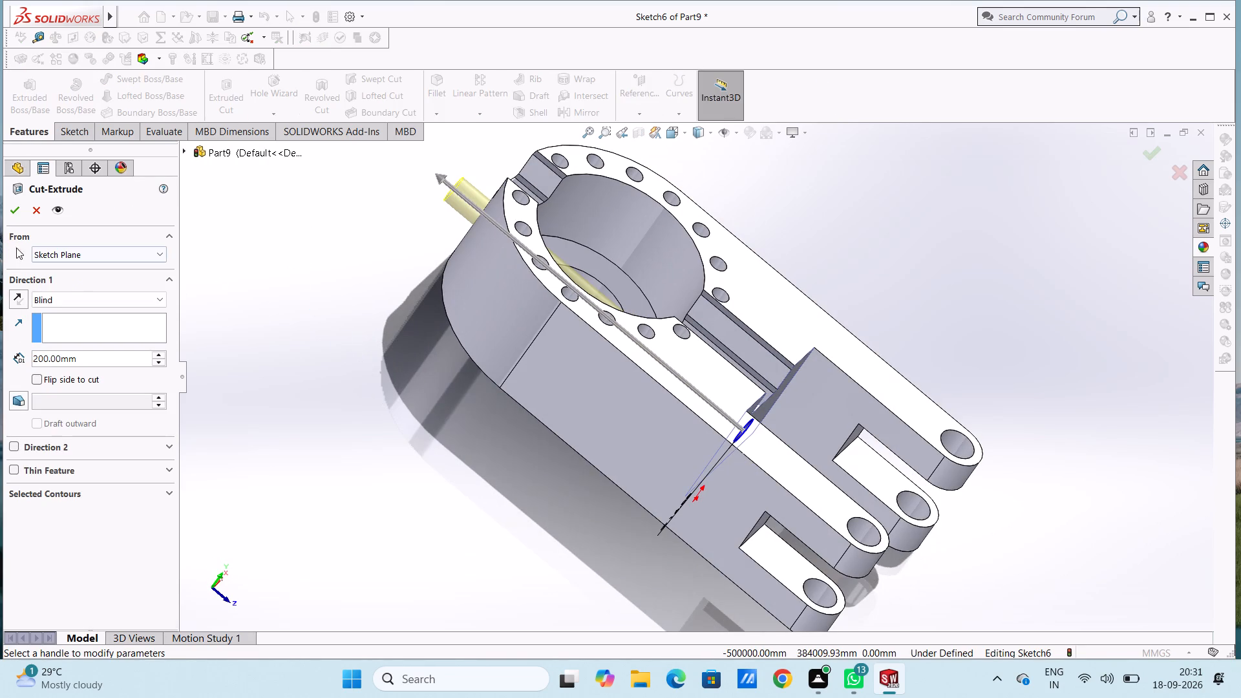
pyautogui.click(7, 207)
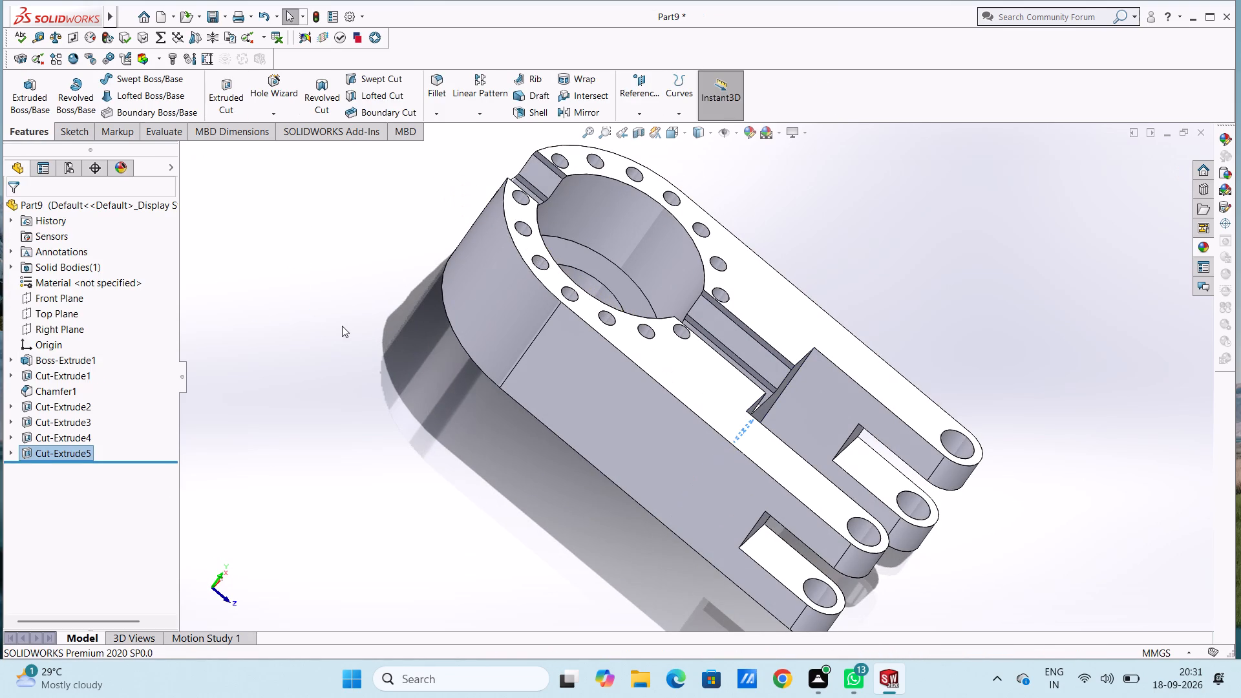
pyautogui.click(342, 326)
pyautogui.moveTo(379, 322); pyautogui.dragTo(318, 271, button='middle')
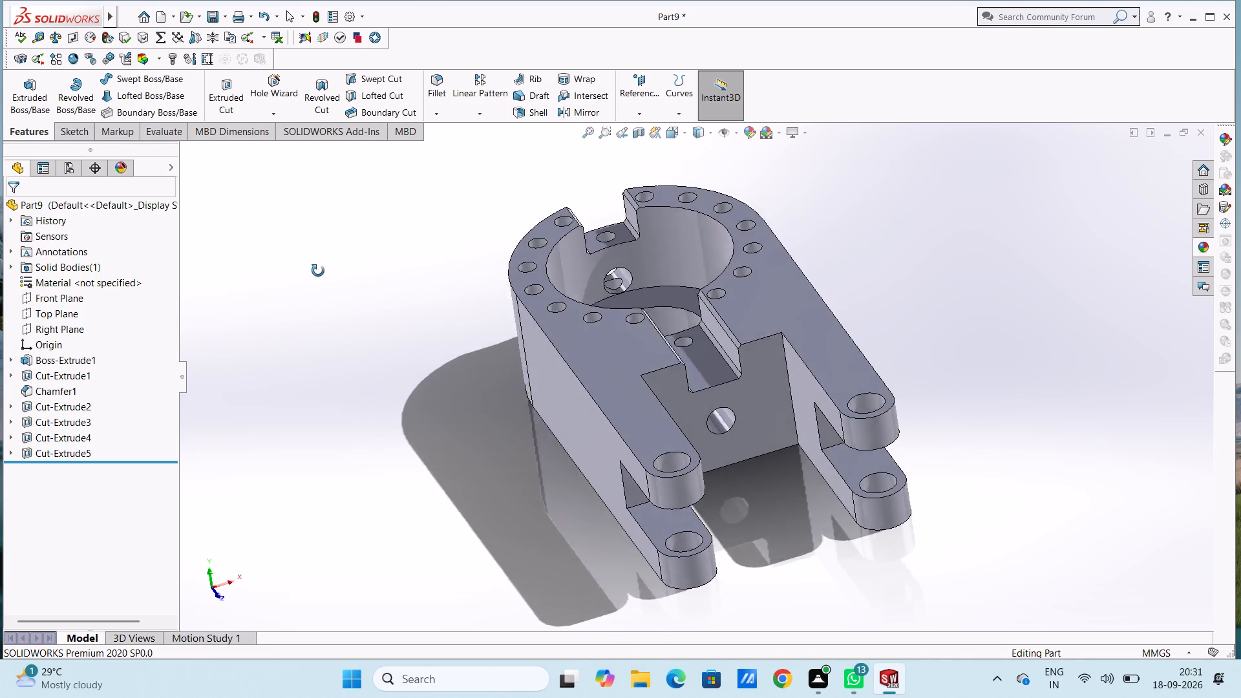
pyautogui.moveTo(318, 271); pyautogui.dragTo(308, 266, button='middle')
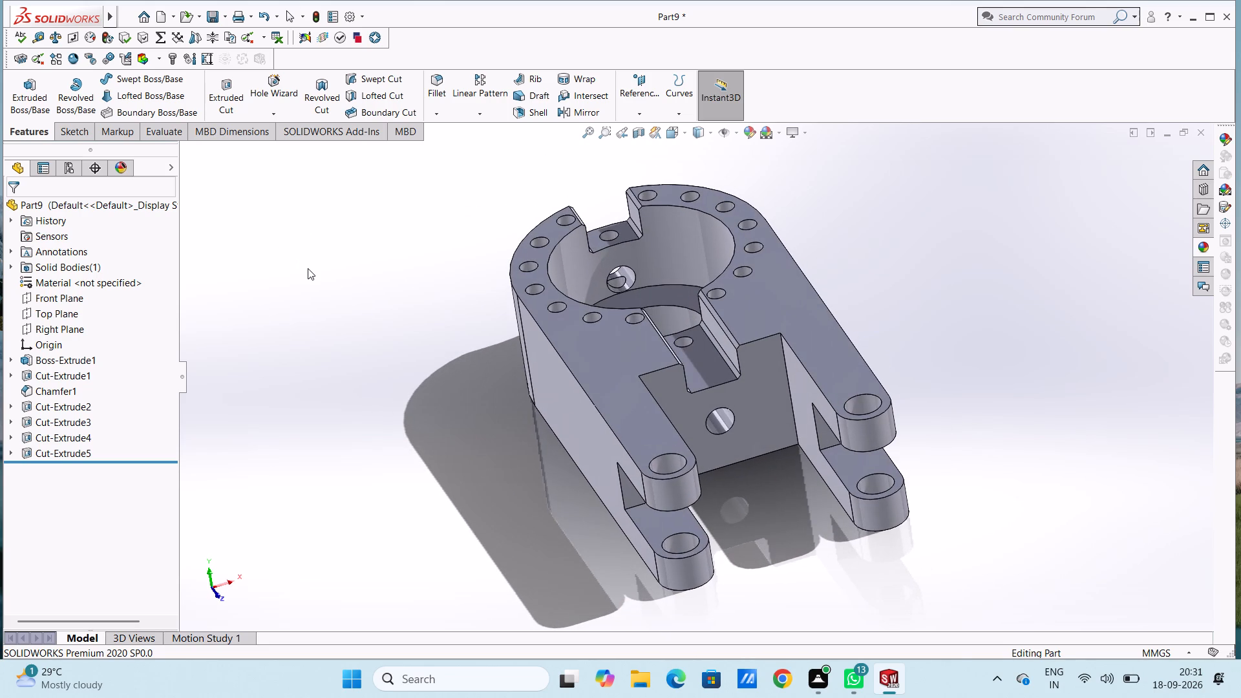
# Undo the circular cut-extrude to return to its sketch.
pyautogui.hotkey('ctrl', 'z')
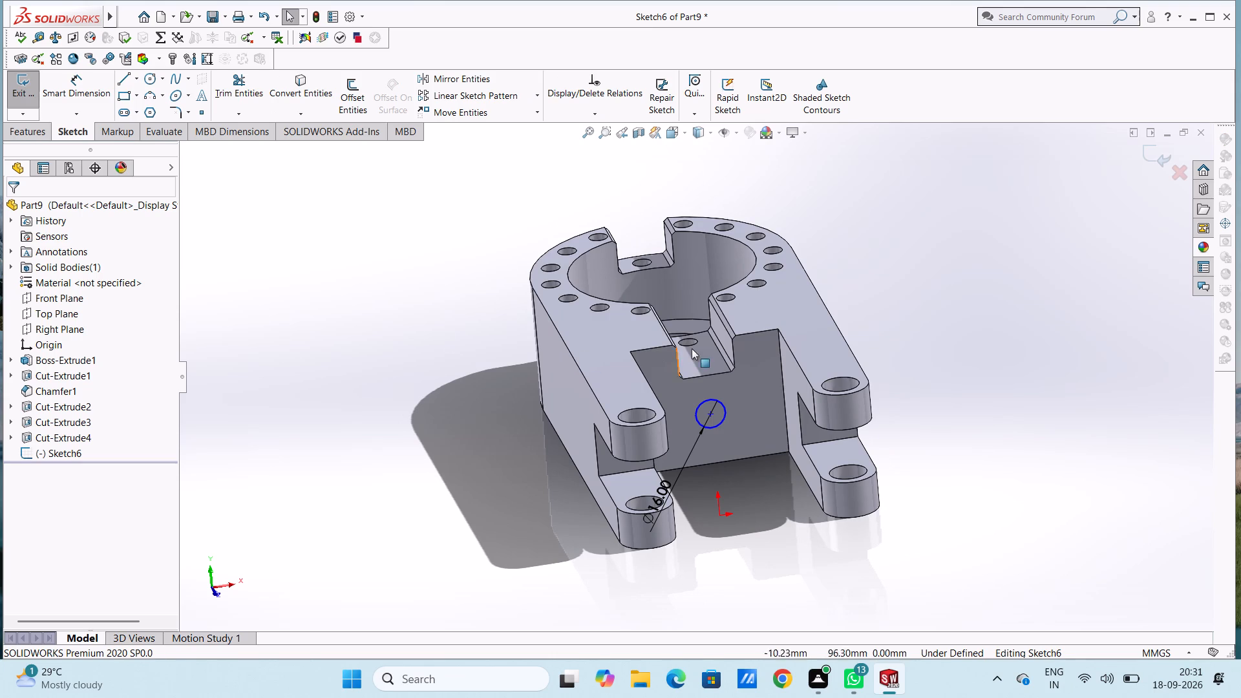
# Dimension the circle's centre 20 mm below the bottom edge of the chamfered slot.
pyautogui.click(85, 87)
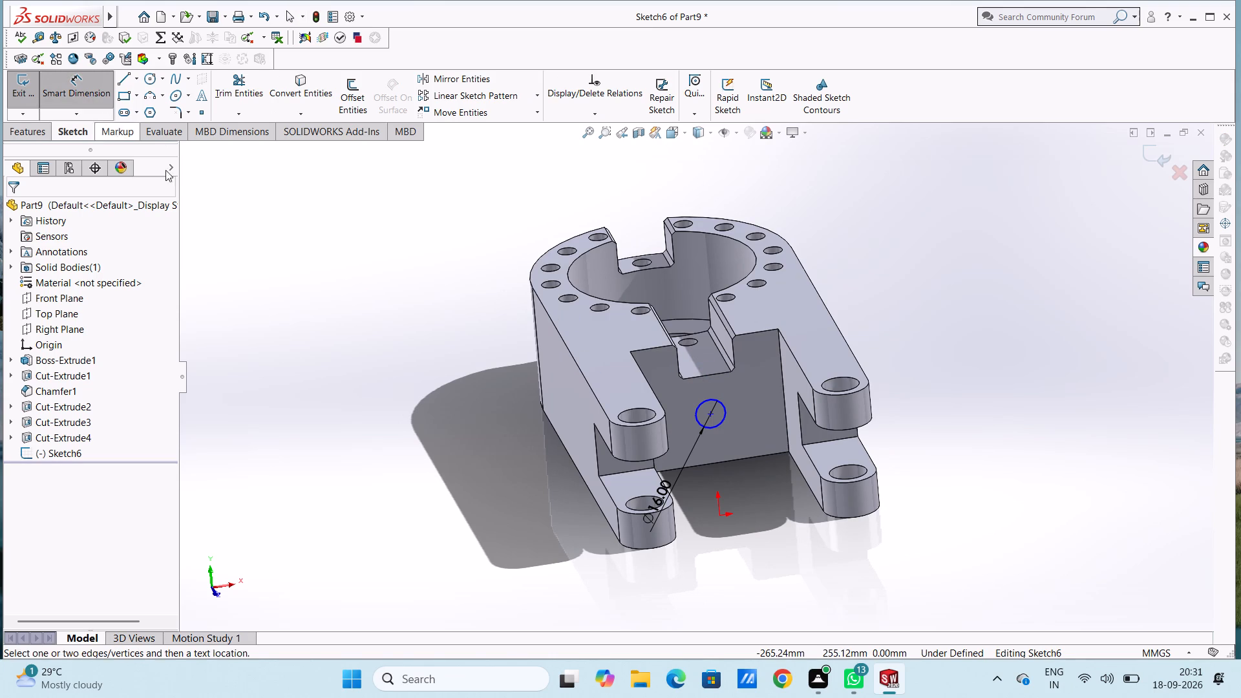
pyautogui.click(718, 374)
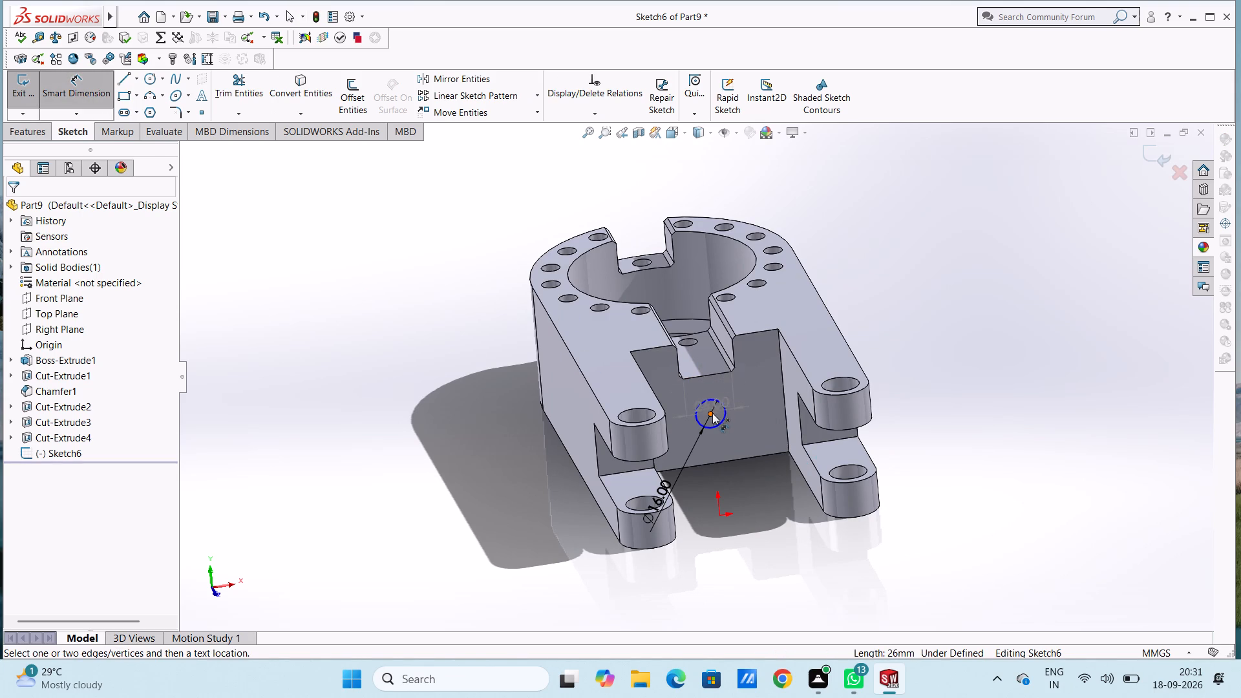
pyautogui.click(713, 415)
pyautogui.click(416, 466)
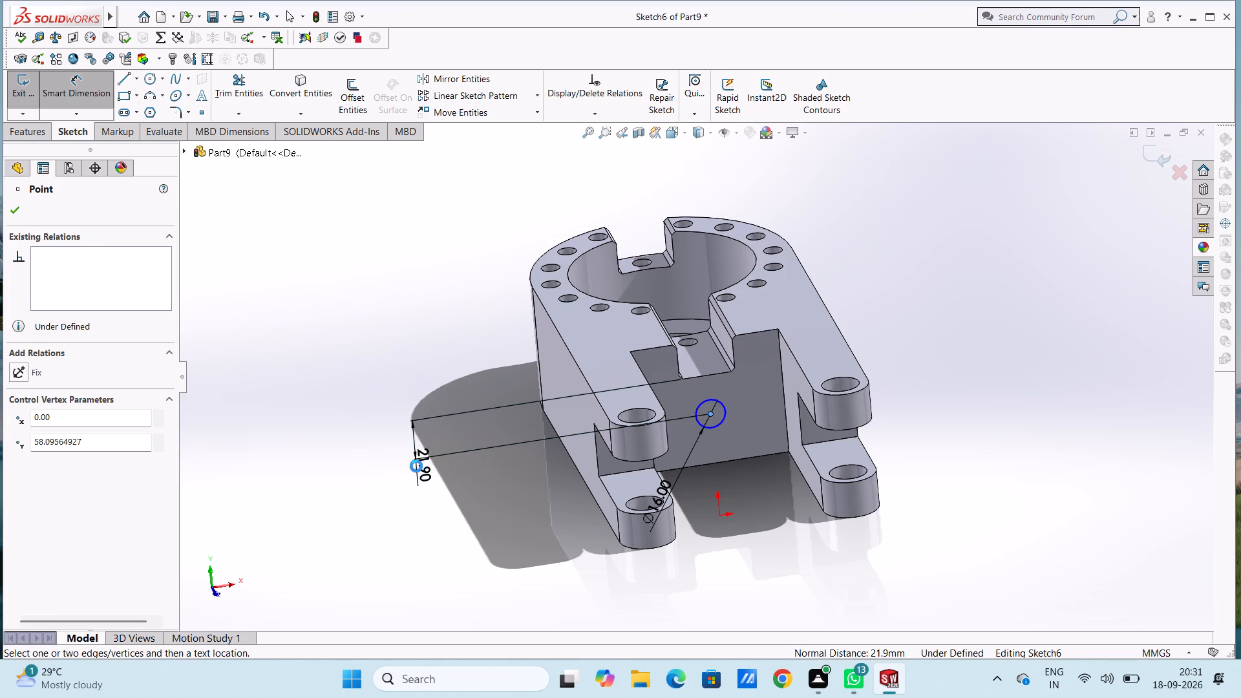
pyautogui.write('20')
pyautogui.press('Return')
pyautogui.click(362, 374)
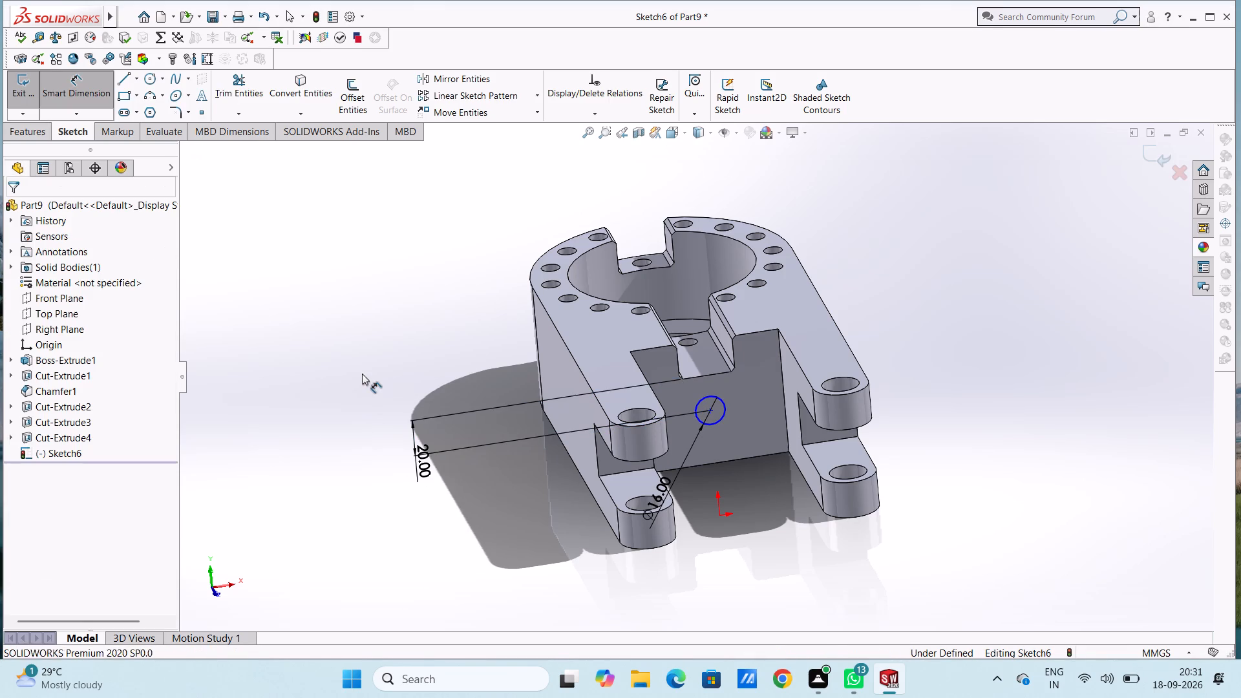
pyautogui.click(92, 100)
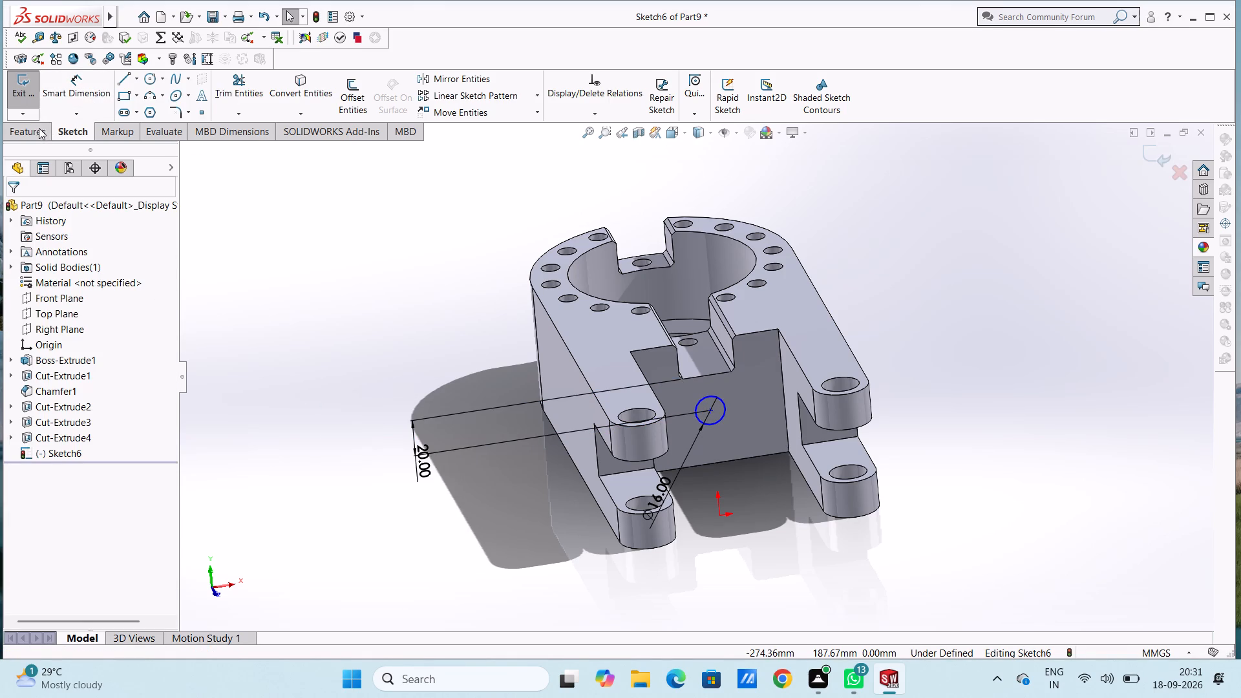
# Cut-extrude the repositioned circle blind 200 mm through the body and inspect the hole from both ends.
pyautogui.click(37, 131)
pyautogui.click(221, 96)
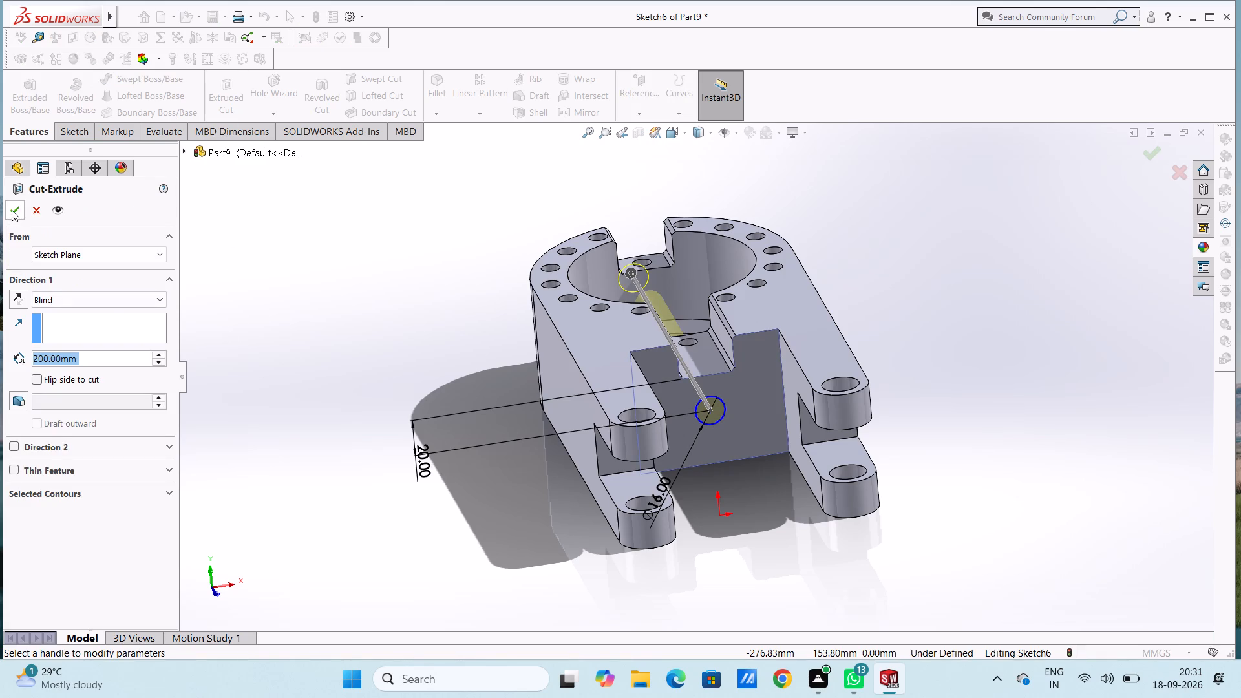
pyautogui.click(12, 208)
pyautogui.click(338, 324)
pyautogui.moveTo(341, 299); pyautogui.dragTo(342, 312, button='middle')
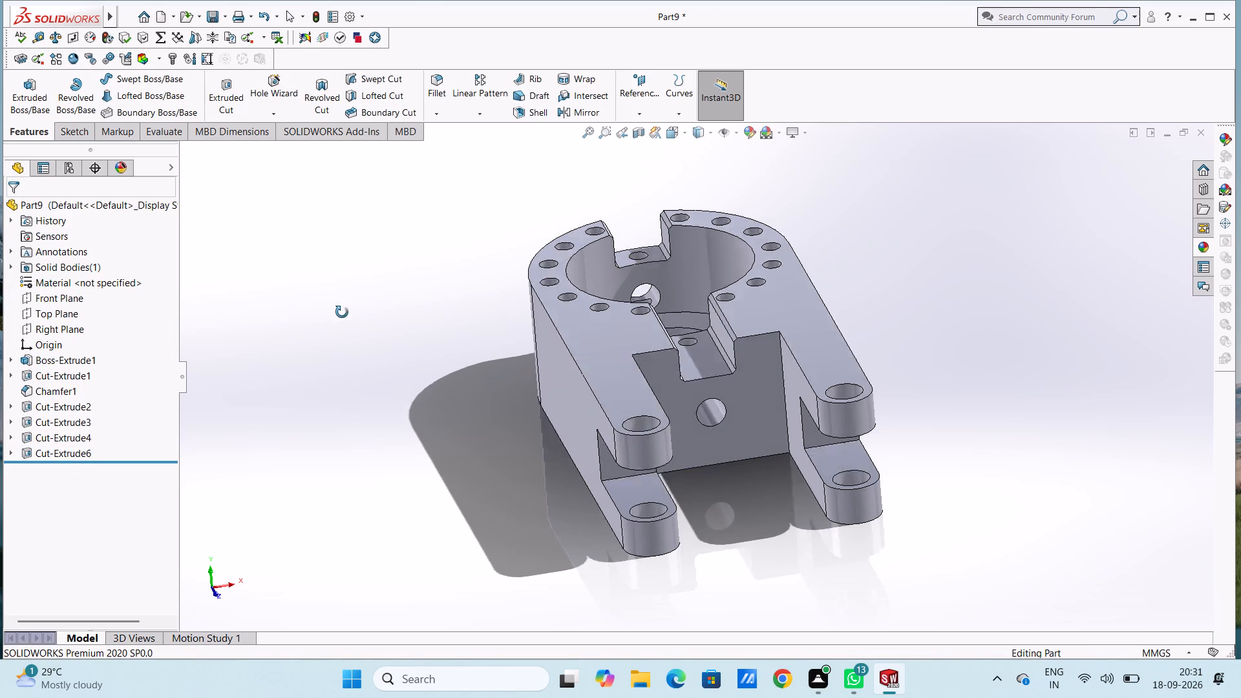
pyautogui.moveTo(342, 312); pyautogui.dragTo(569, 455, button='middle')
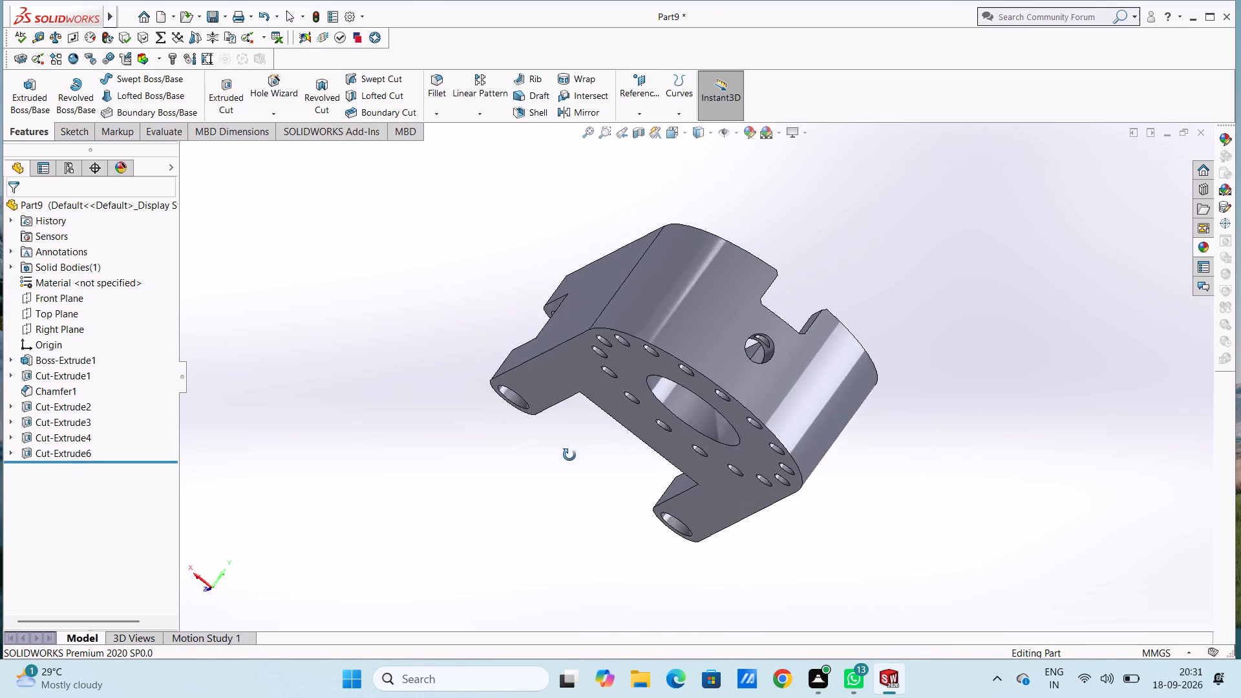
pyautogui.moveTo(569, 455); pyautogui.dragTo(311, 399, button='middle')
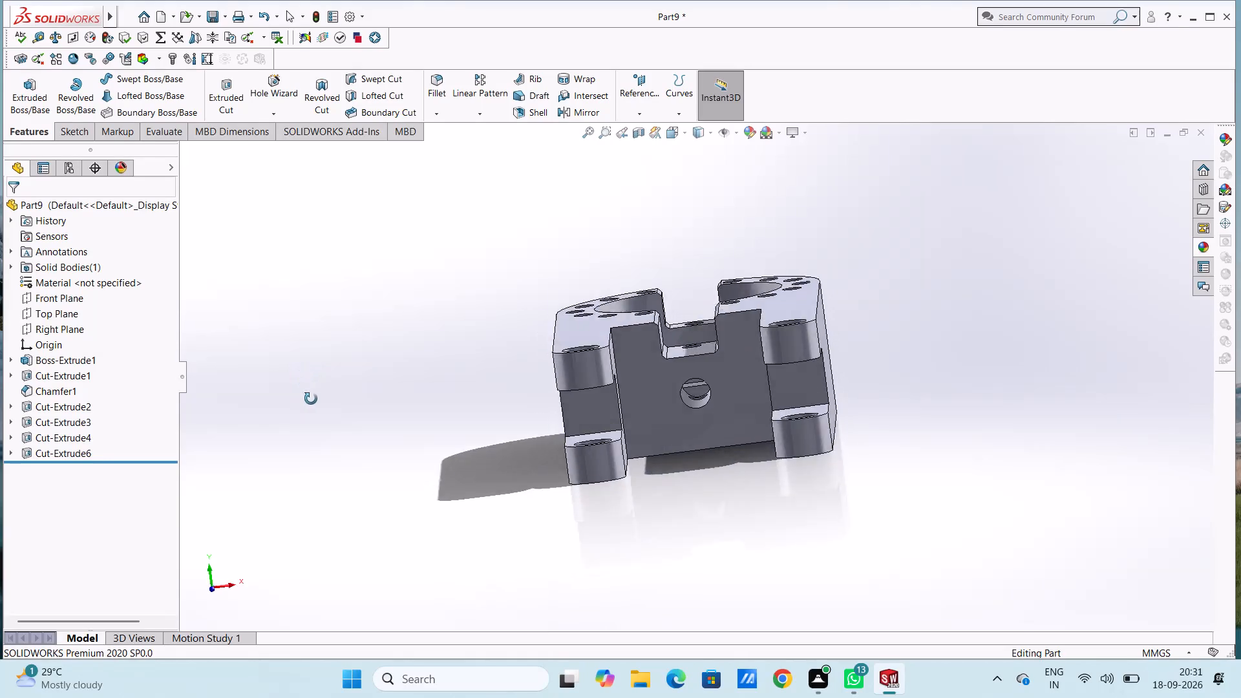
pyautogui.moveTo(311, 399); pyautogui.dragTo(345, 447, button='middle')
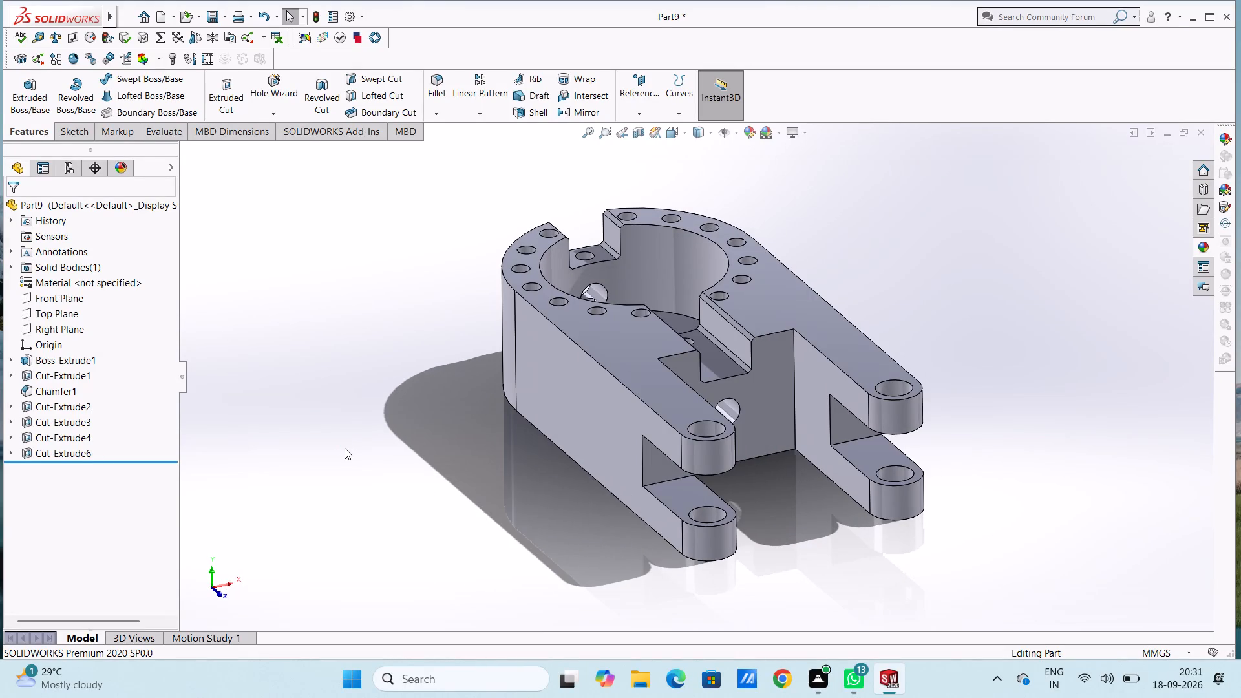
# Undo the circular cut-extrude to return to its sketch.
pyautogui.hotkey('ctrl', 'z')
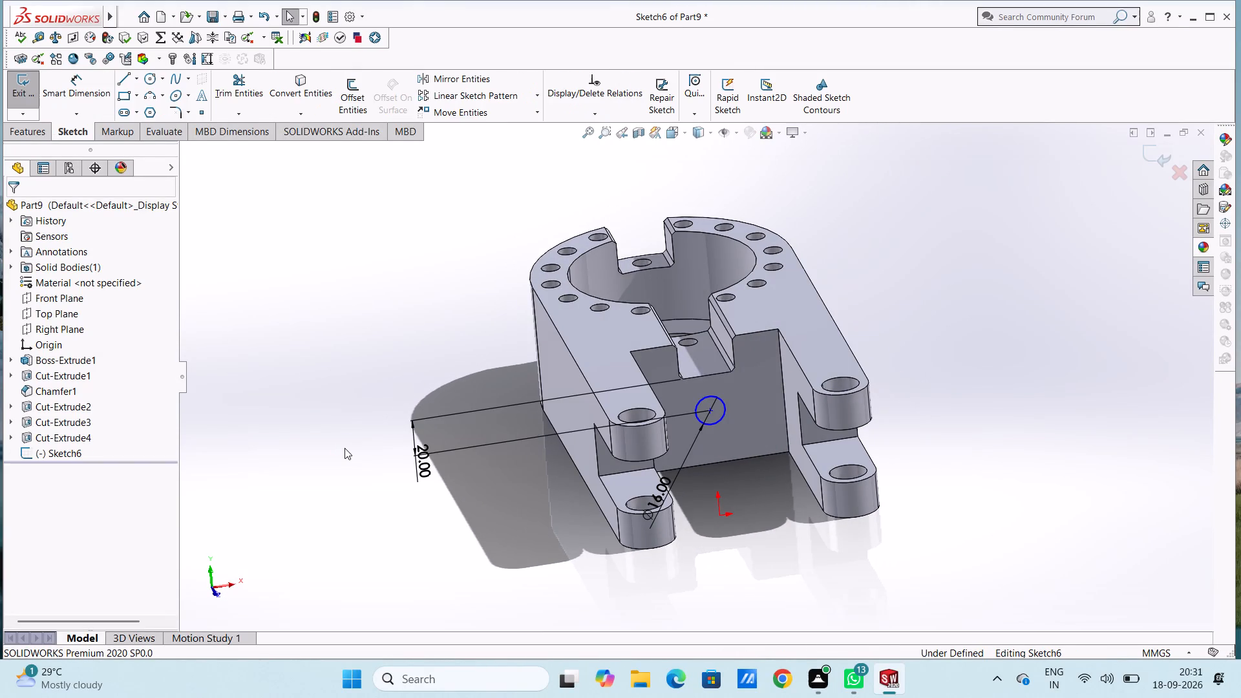
# Set the distance from the slot's bottom edge to the circle's centre to 18 mm.
pyautogui.doubleClick(423, 454)
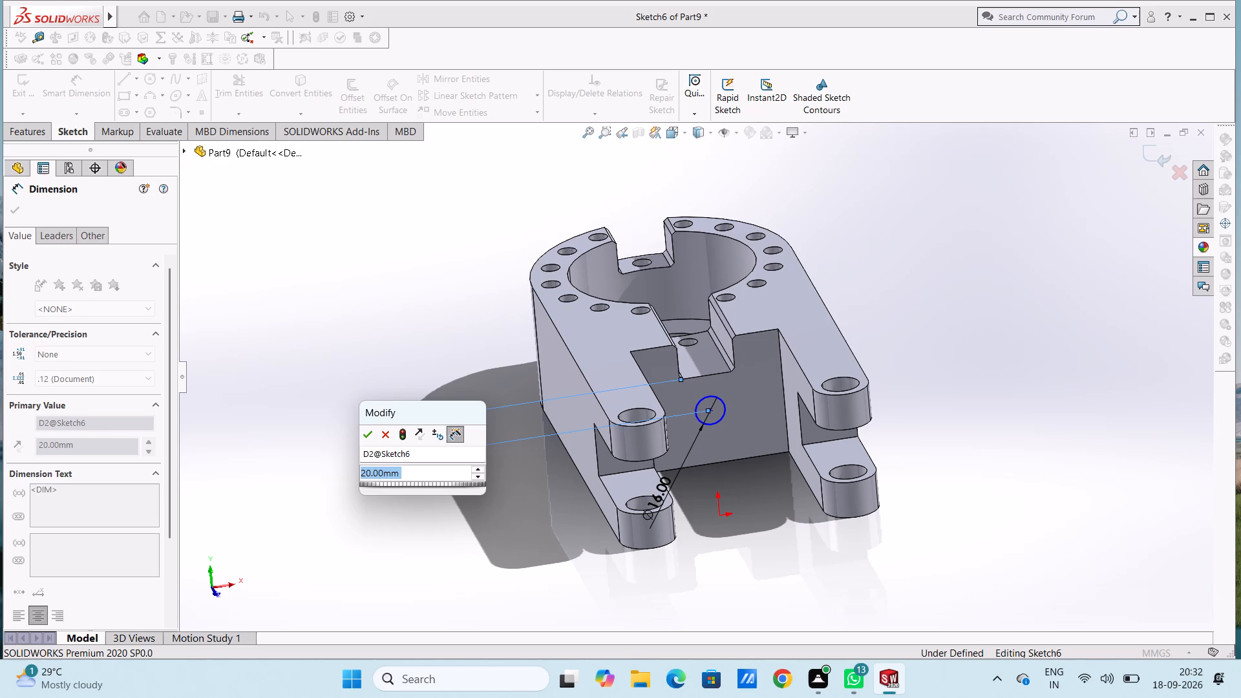
pyautogui.press('1')
pyautogui.press('8')
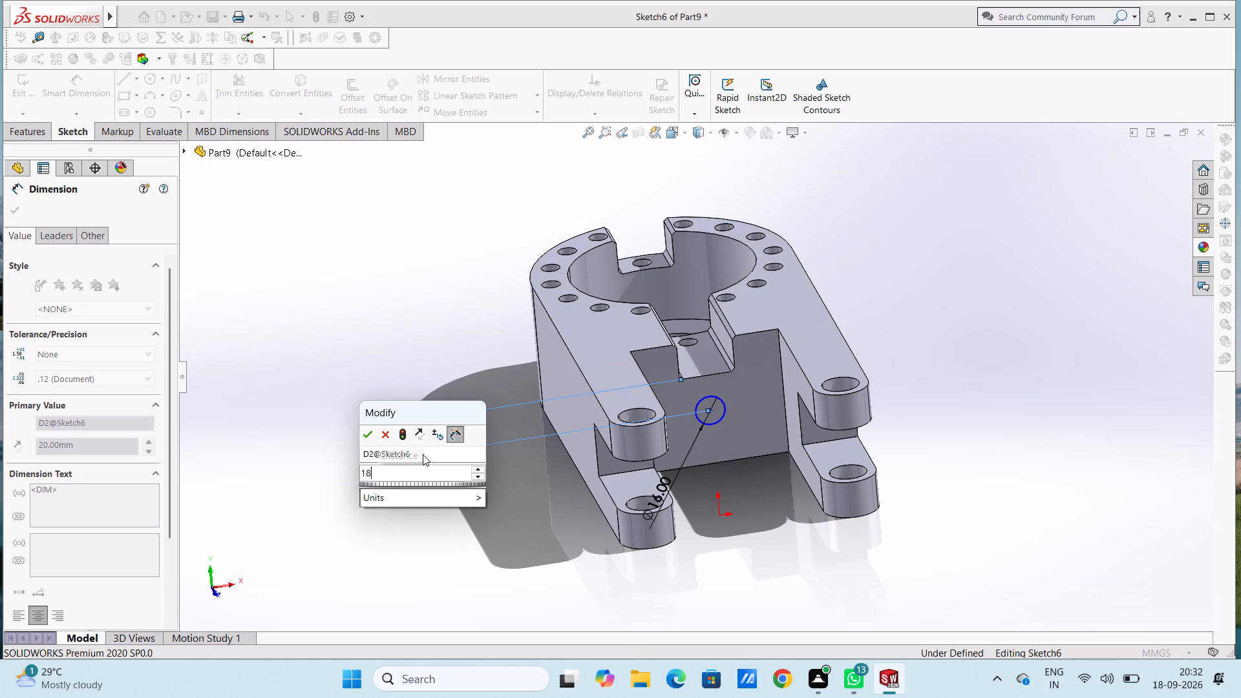
pyautogui.press('Return')
pyautogui.click(343, 370)
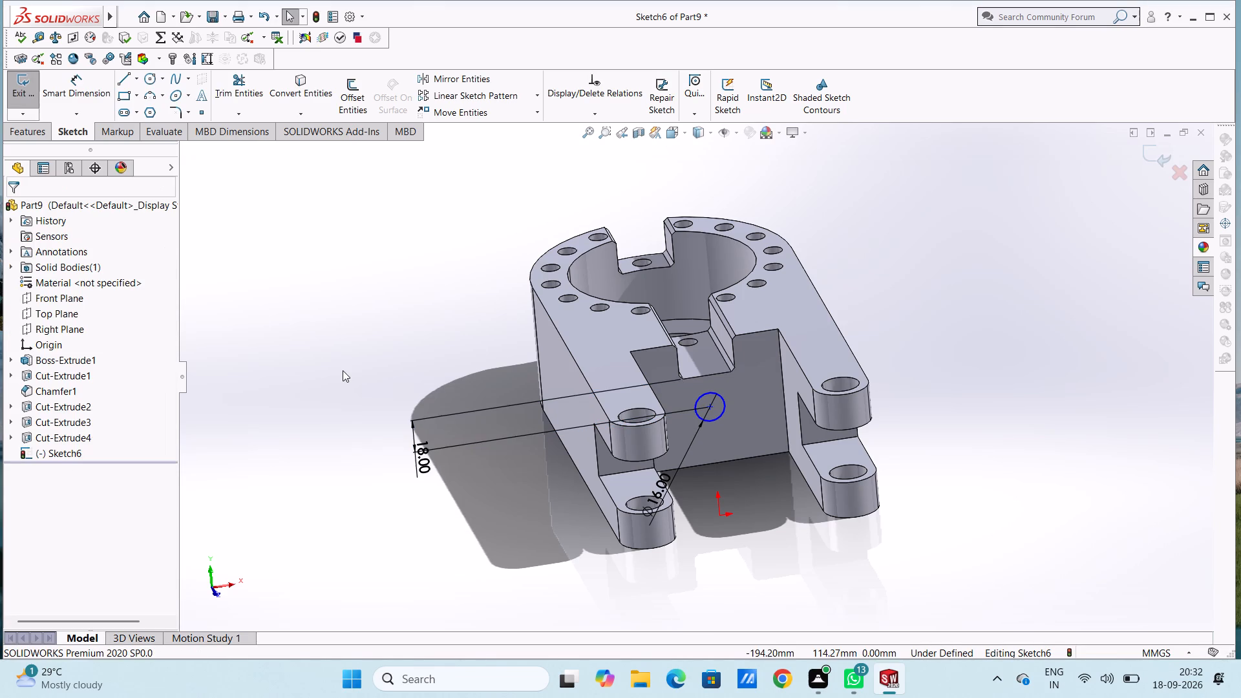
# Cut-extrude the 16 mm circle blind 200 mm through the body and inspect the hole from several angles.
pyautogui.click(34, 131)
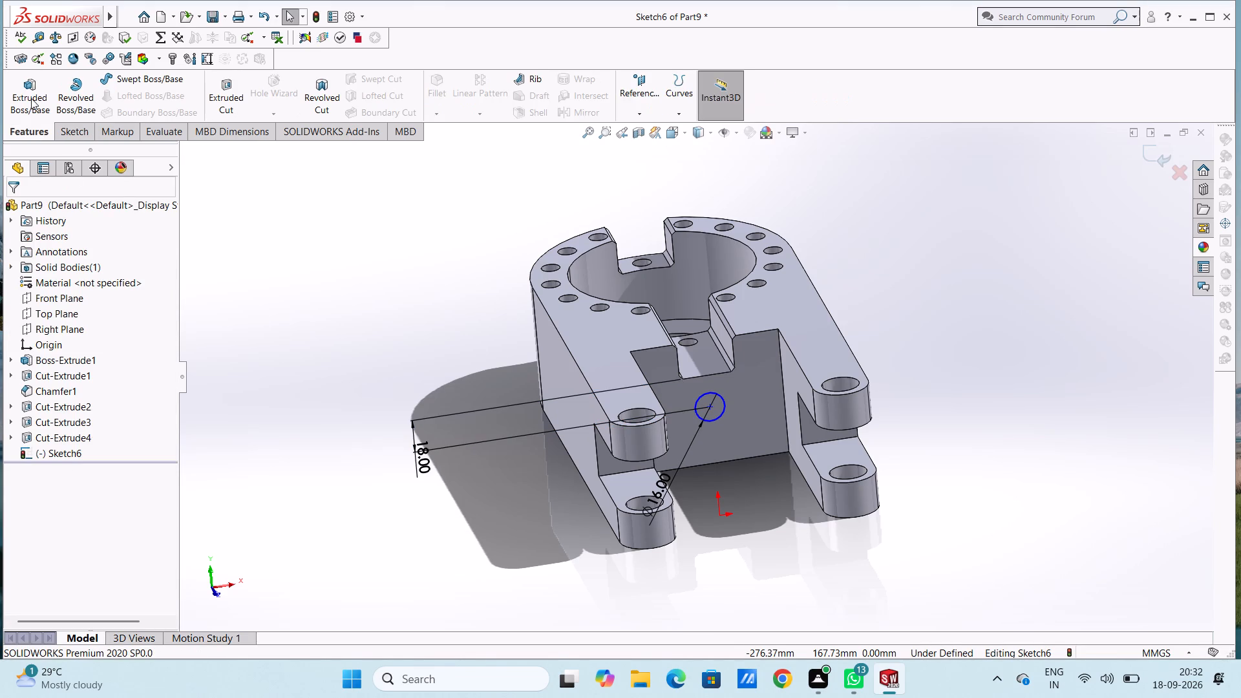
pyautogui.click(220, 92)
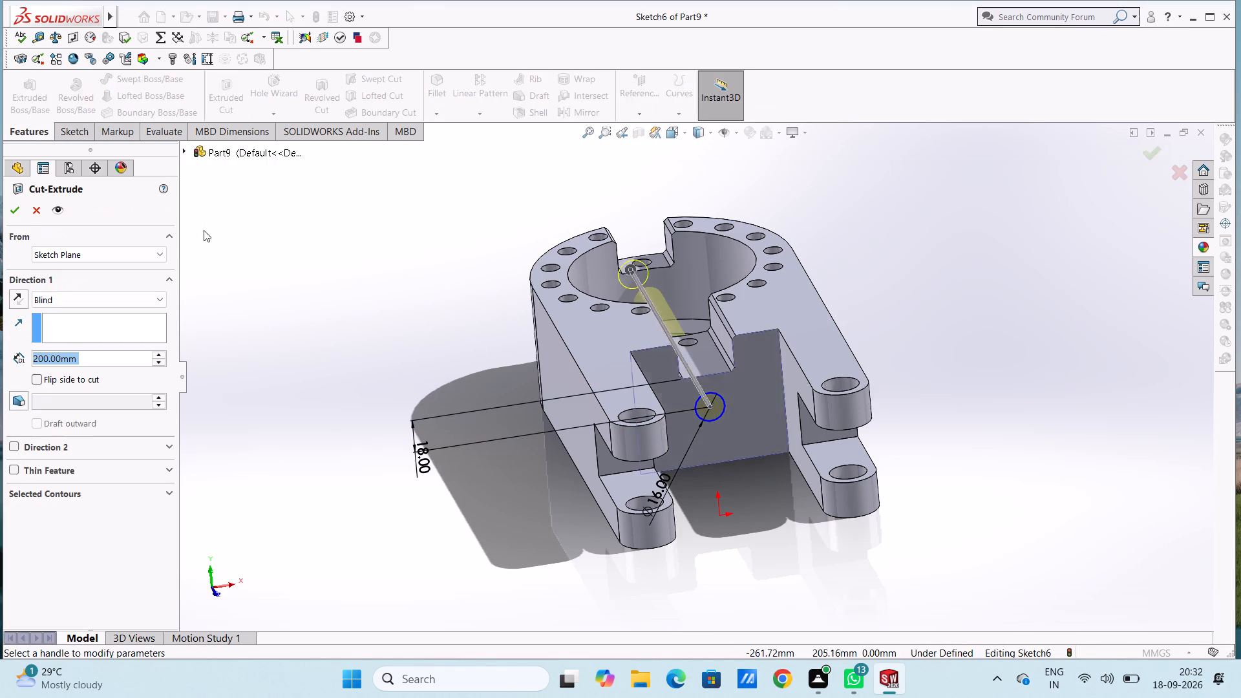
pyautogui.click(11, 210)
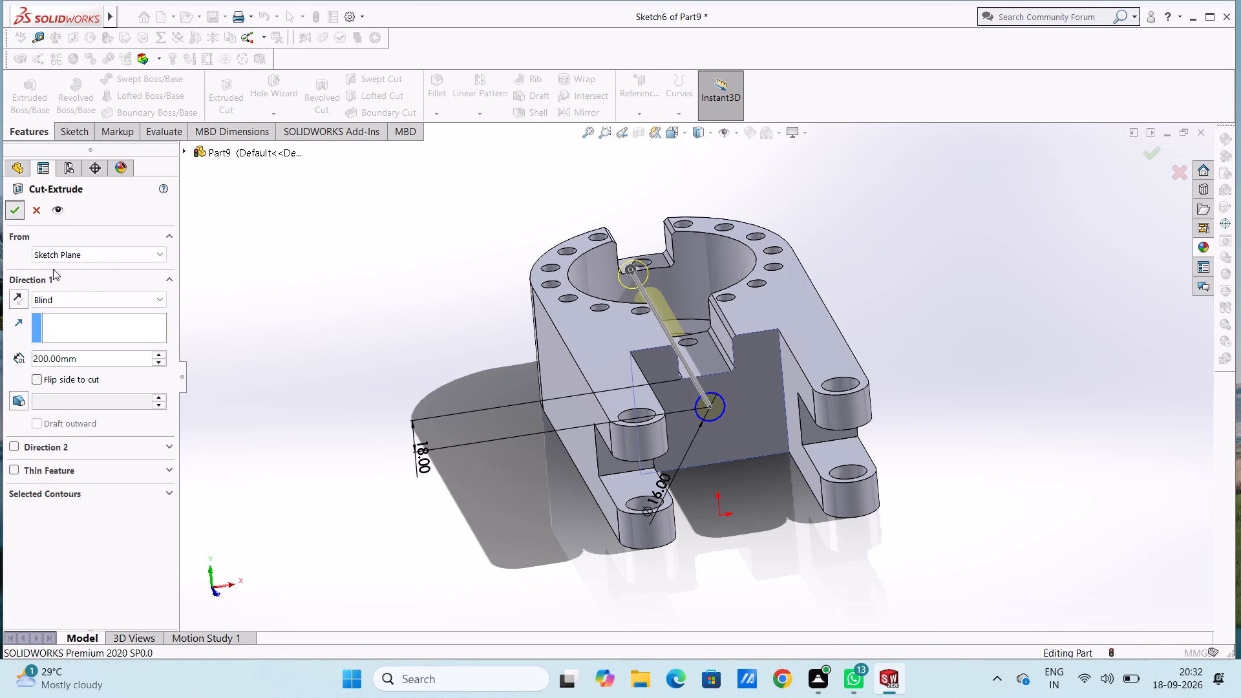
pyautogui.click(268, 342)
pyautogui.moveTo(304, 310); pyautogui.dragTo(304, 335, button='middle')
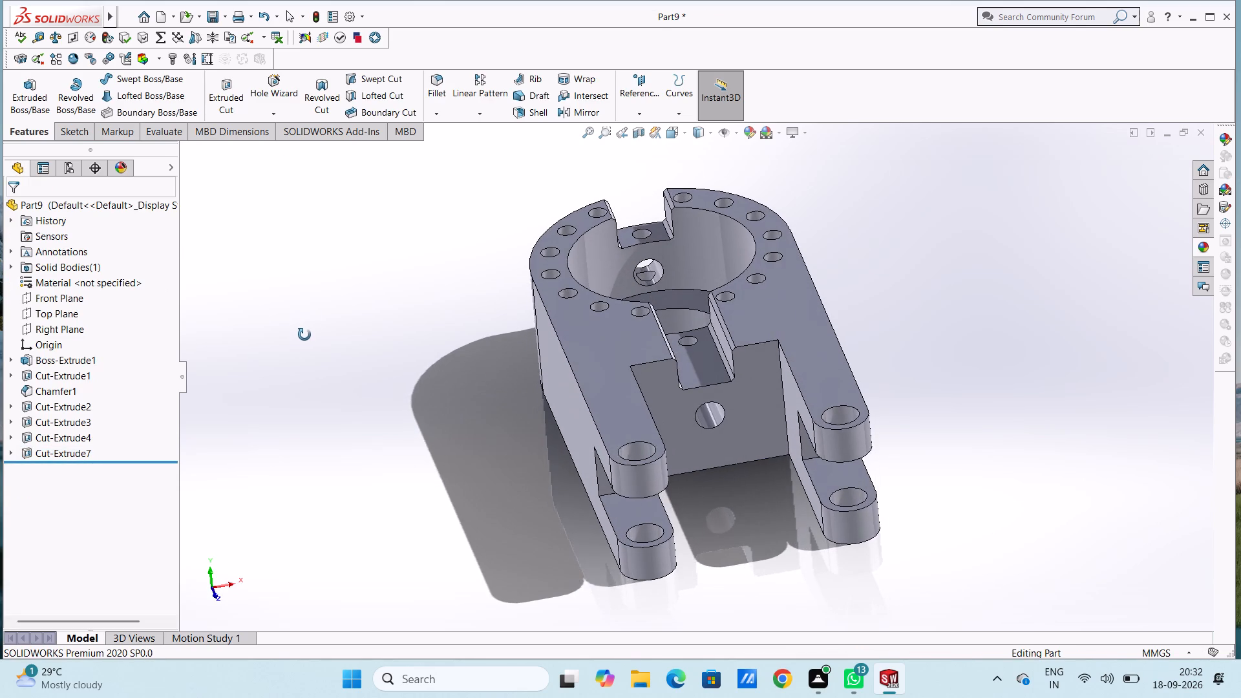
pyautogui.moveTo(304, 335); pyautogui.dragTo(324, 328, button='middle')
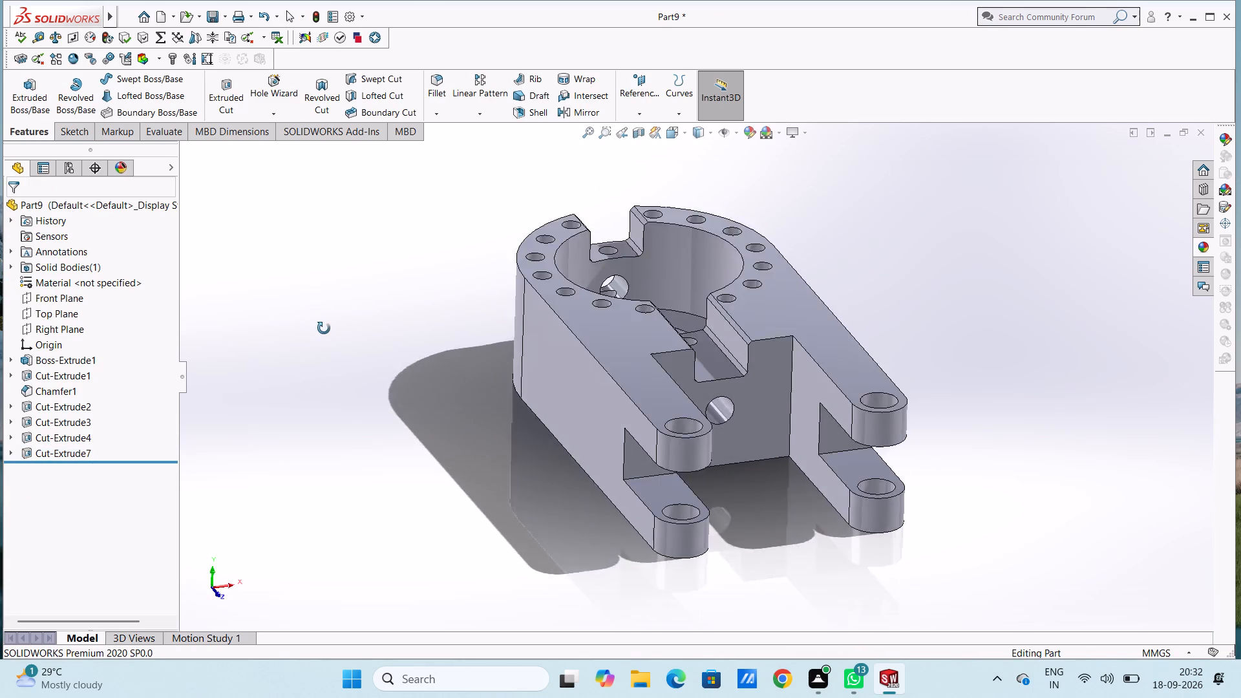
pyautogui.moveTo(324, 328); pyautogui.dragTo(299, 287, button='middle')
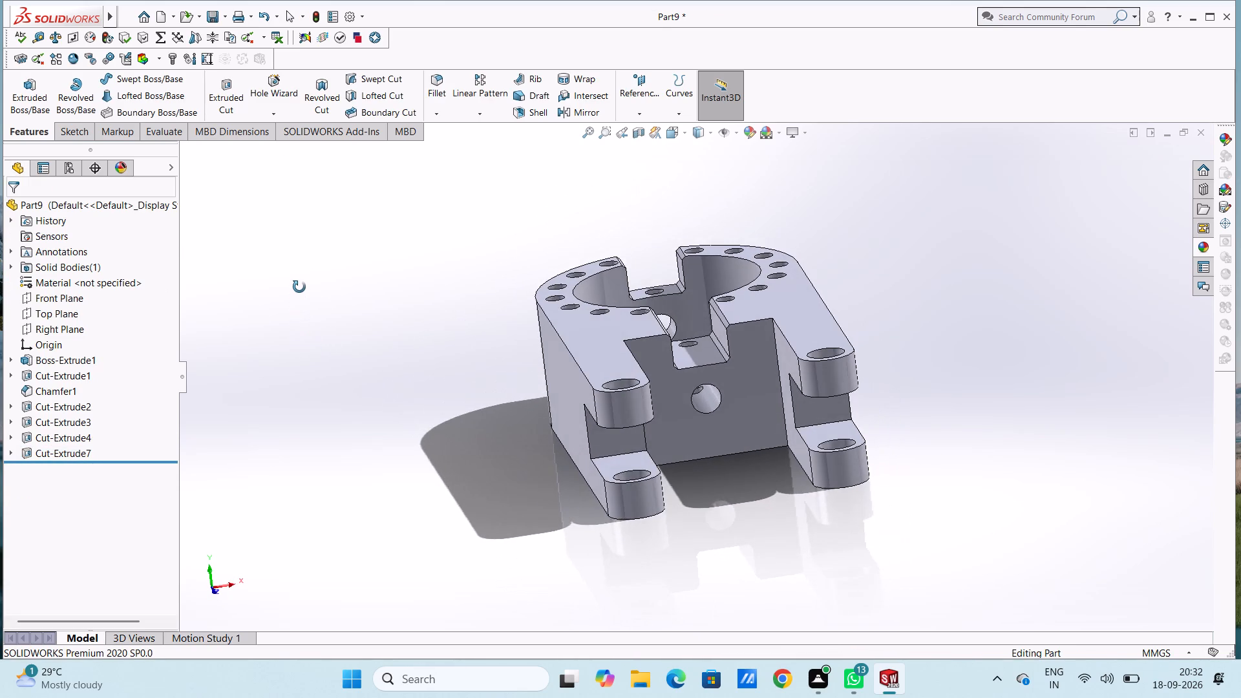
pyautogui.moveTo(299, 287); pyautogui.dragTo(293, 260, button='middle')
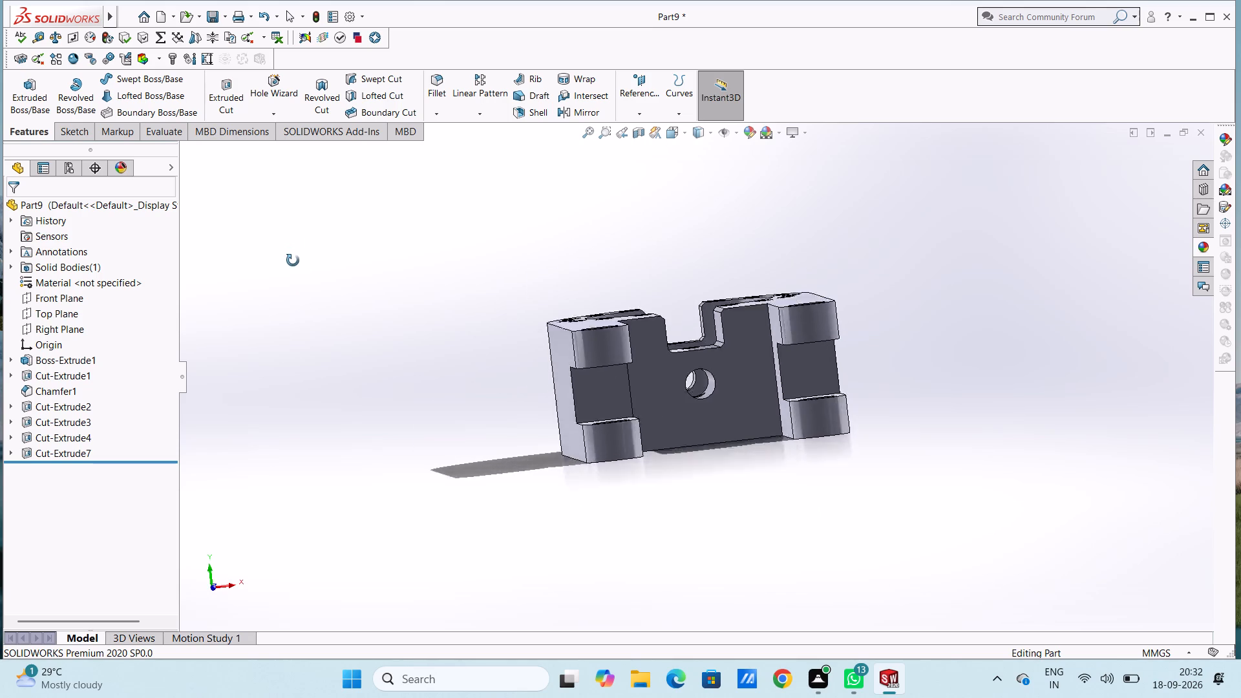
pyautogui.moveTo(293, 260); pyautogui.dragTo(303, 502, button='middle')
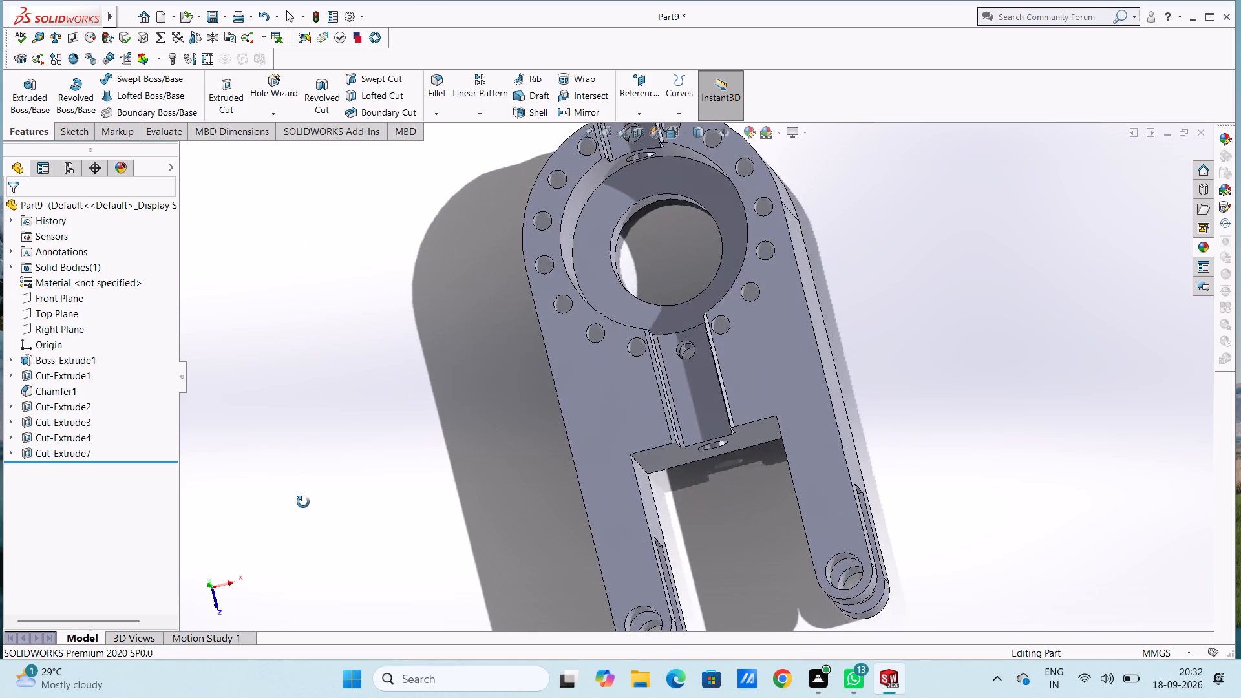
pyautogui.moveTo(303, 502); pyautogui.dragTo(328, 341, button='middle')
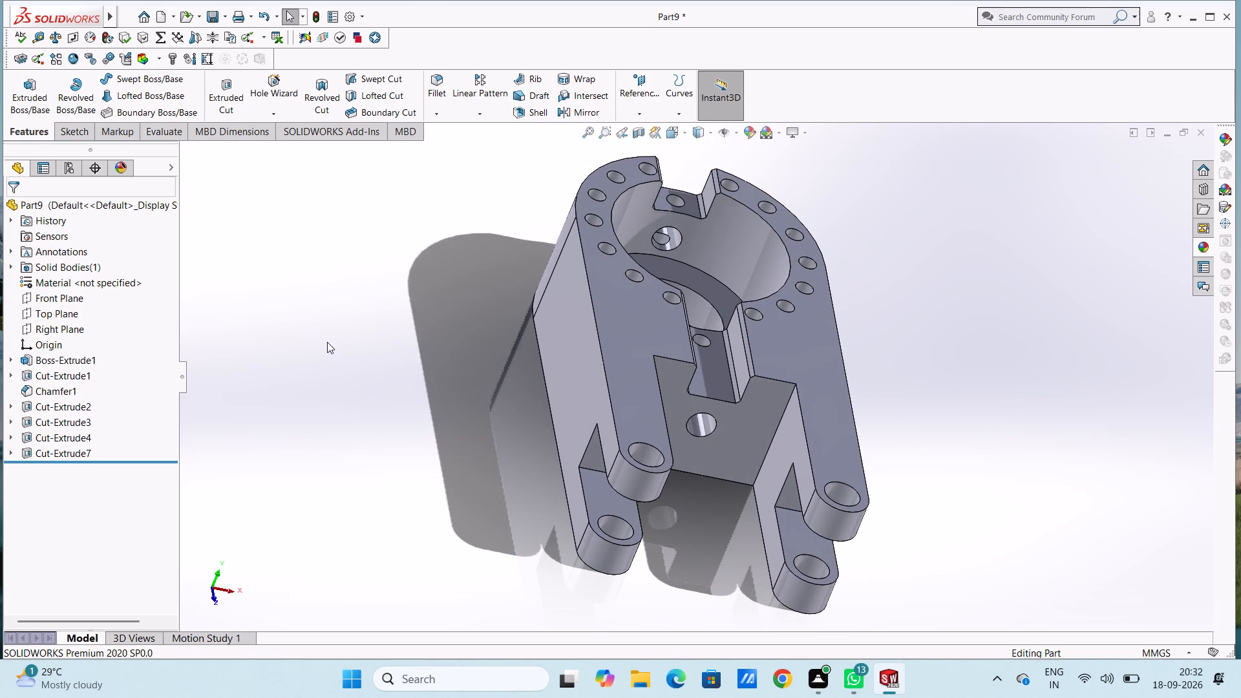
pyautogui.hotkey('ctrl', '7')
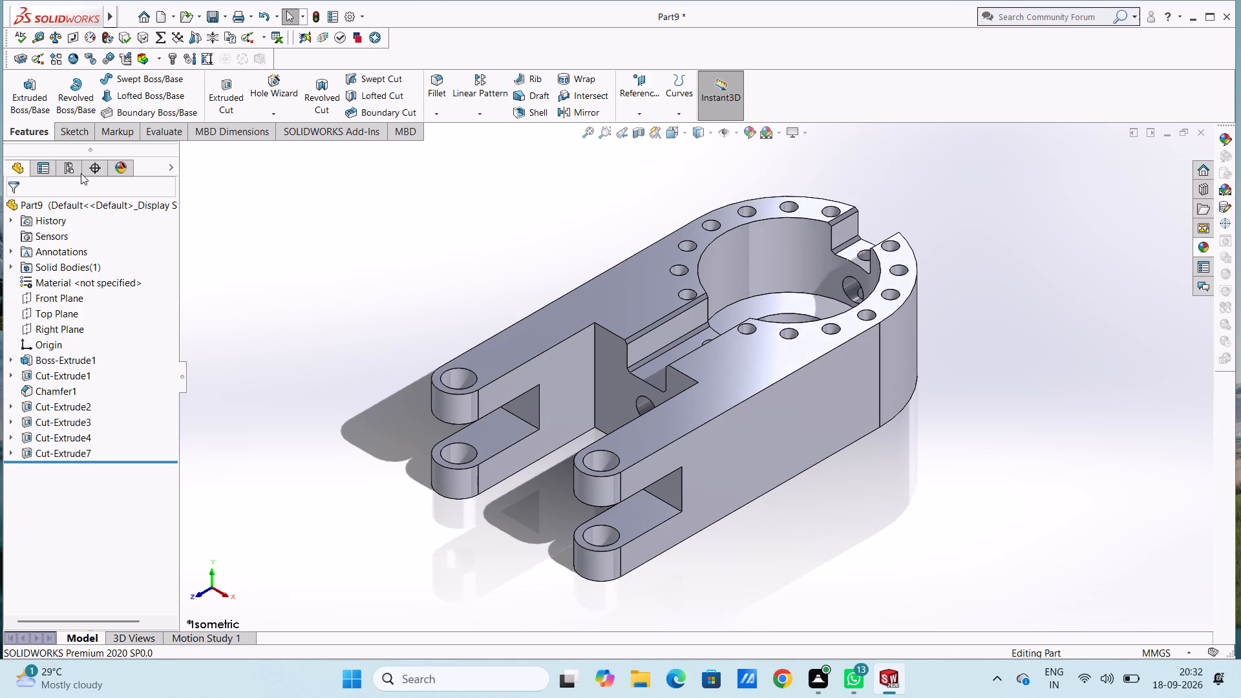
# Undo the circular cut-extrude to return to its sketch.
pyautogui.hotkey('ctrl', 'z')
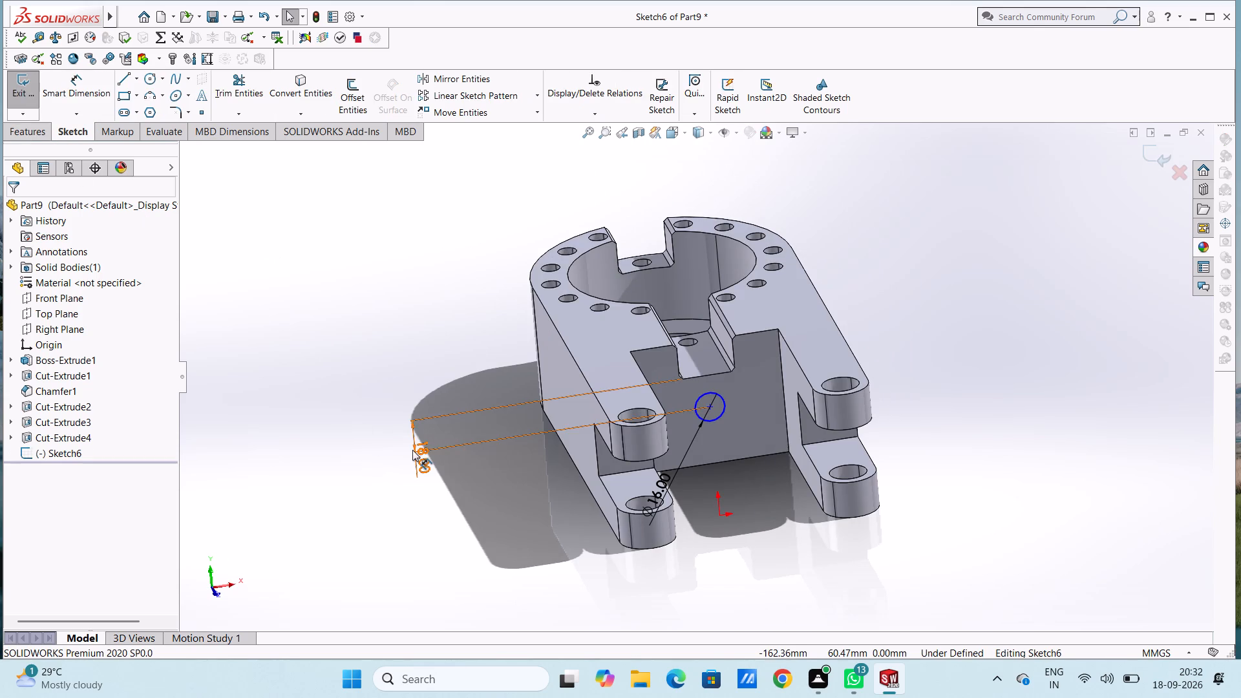
# Set the distance from the chamfered slot's bottom edge to the circle's centre to 15 mm.
pyautogui.doubleClick(413, 450)
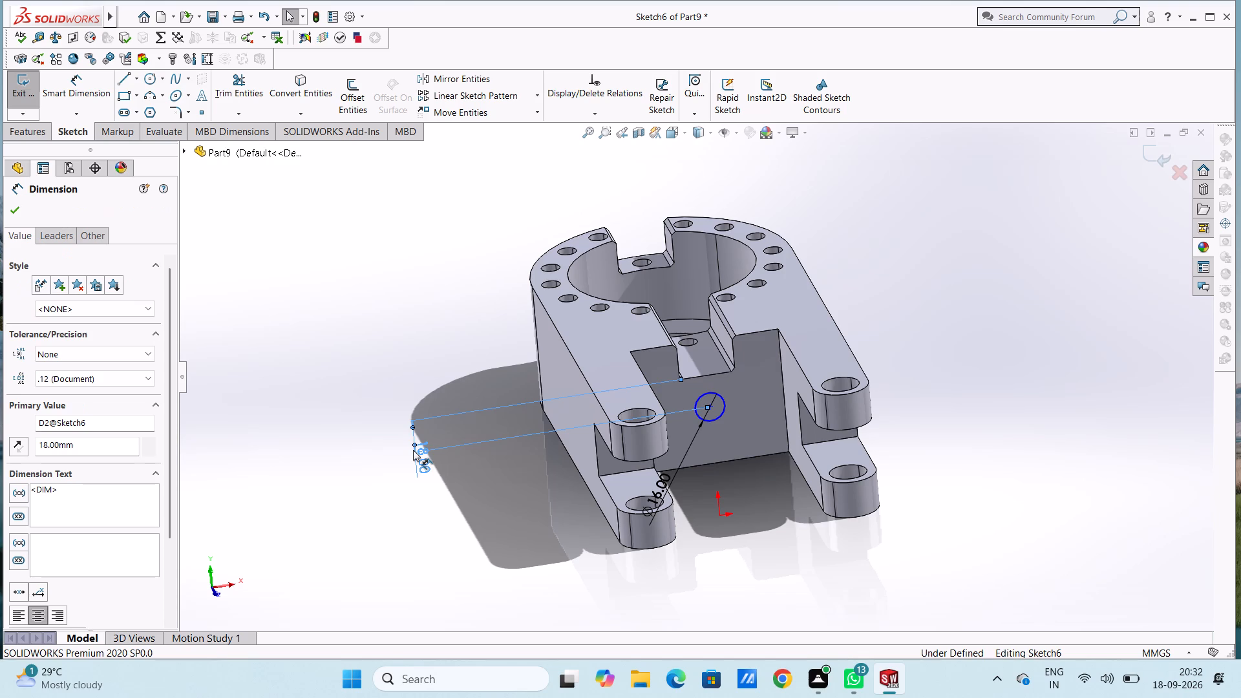
pyautogui.click(395, 400)
pyautogui.doubleClick(414, 448)
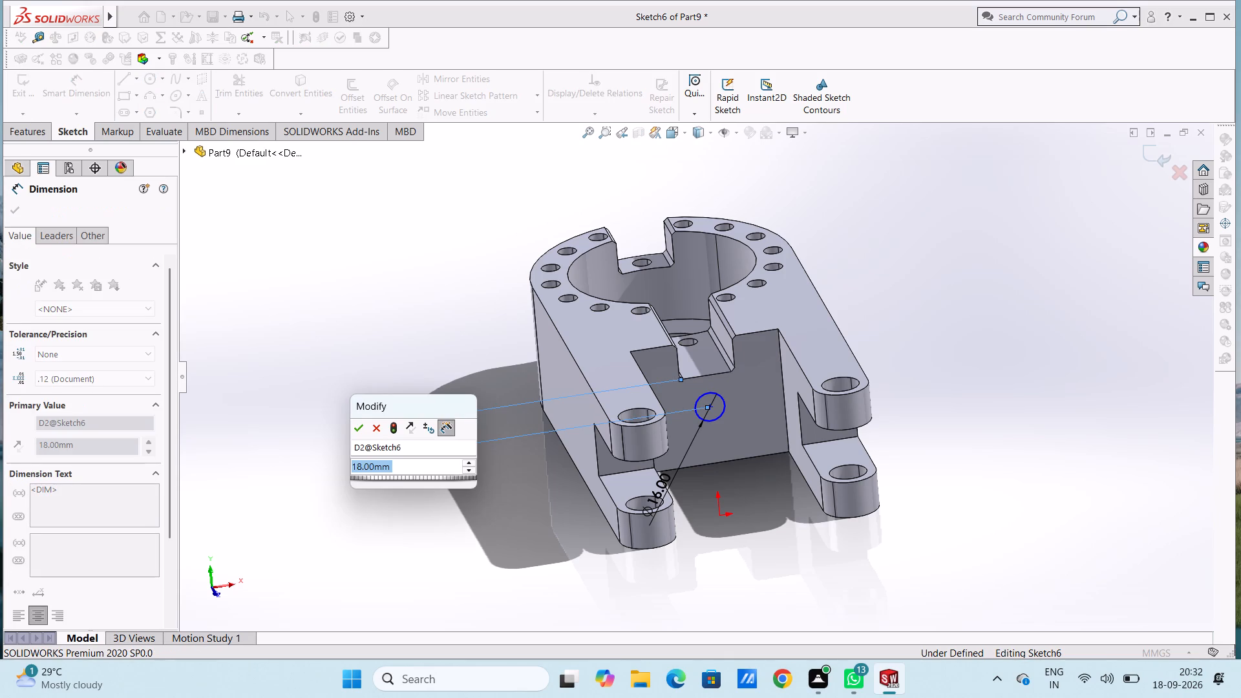
pyautogui.write('15')
pyautogui.press('Return')
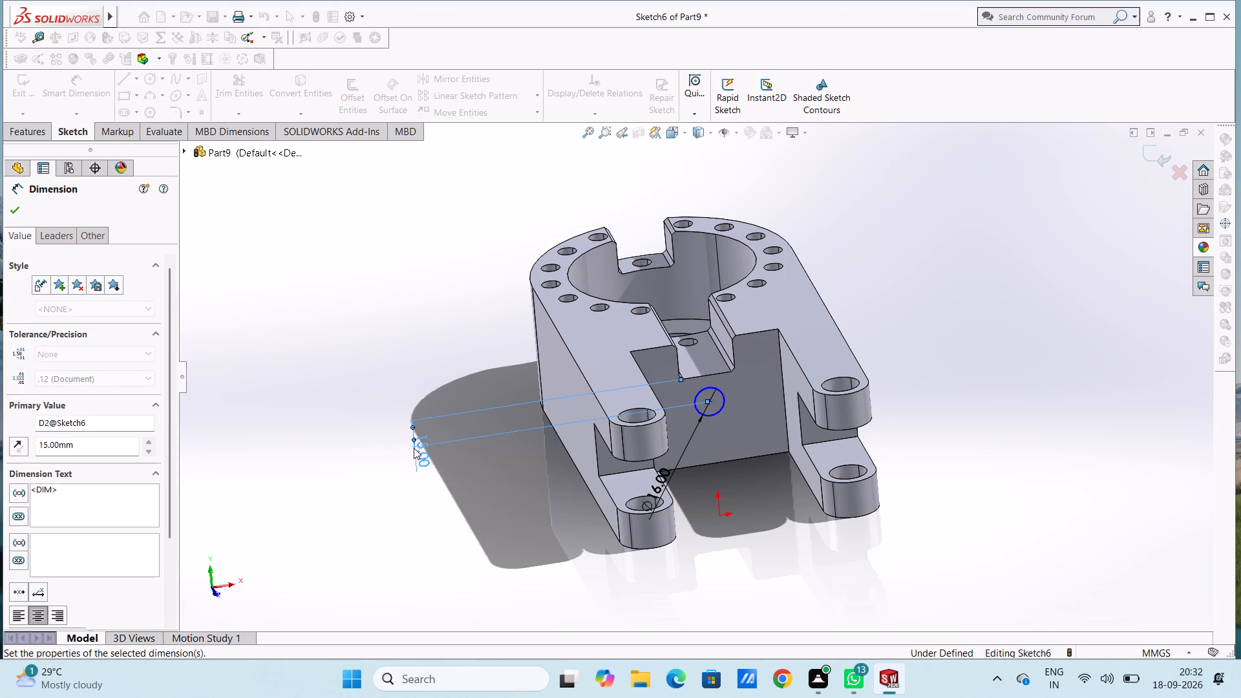
pyautogui.click(345, 364)
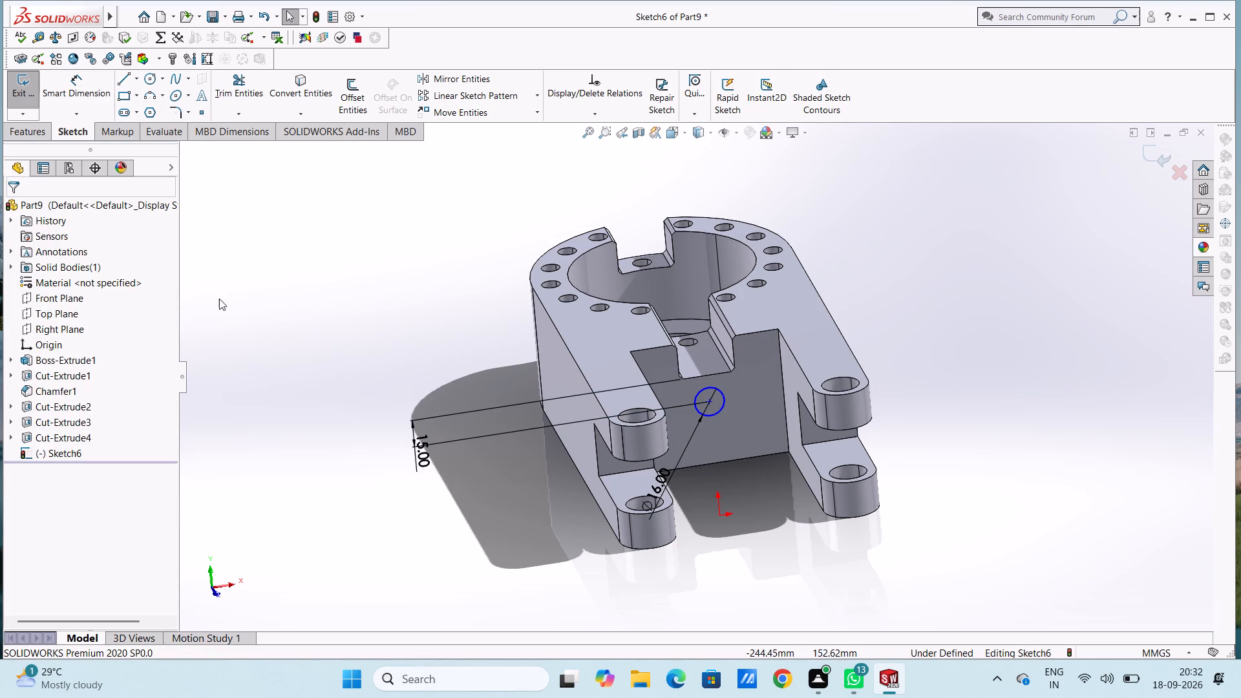
# Cut-extrude the 16 mm circle blind 200 mm lengthwise through the body.
pyautogui.click(17, 135)
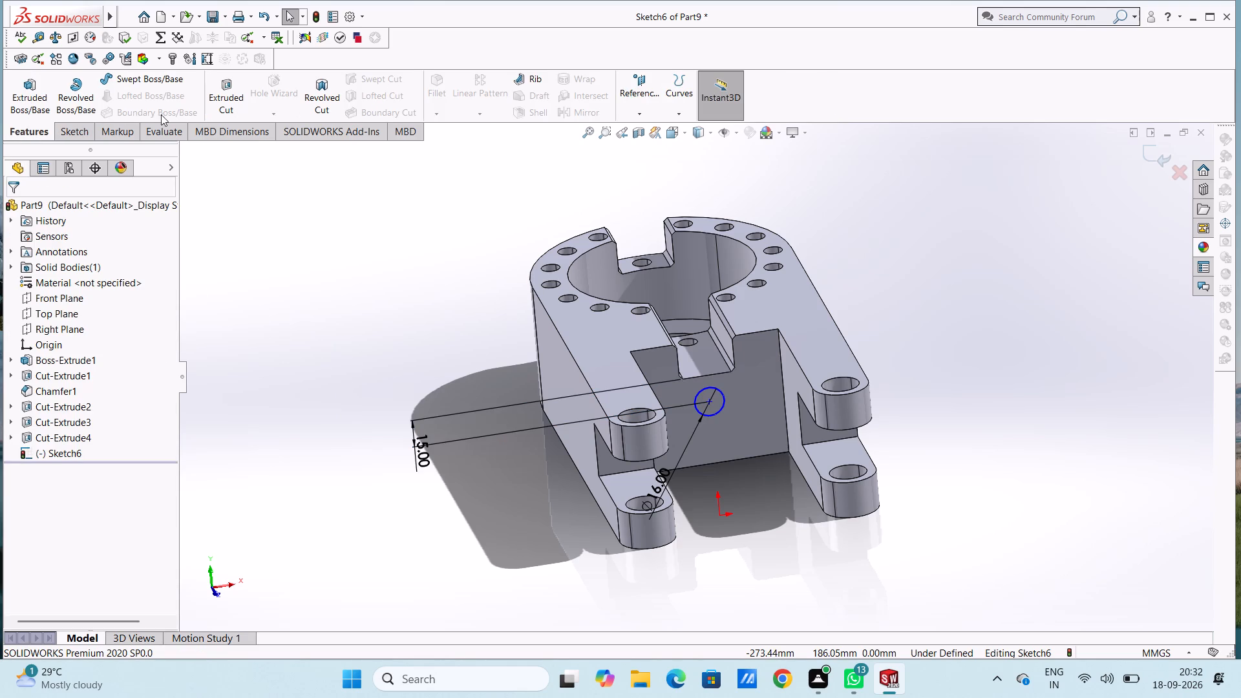
pyautogui.click(218, 98)
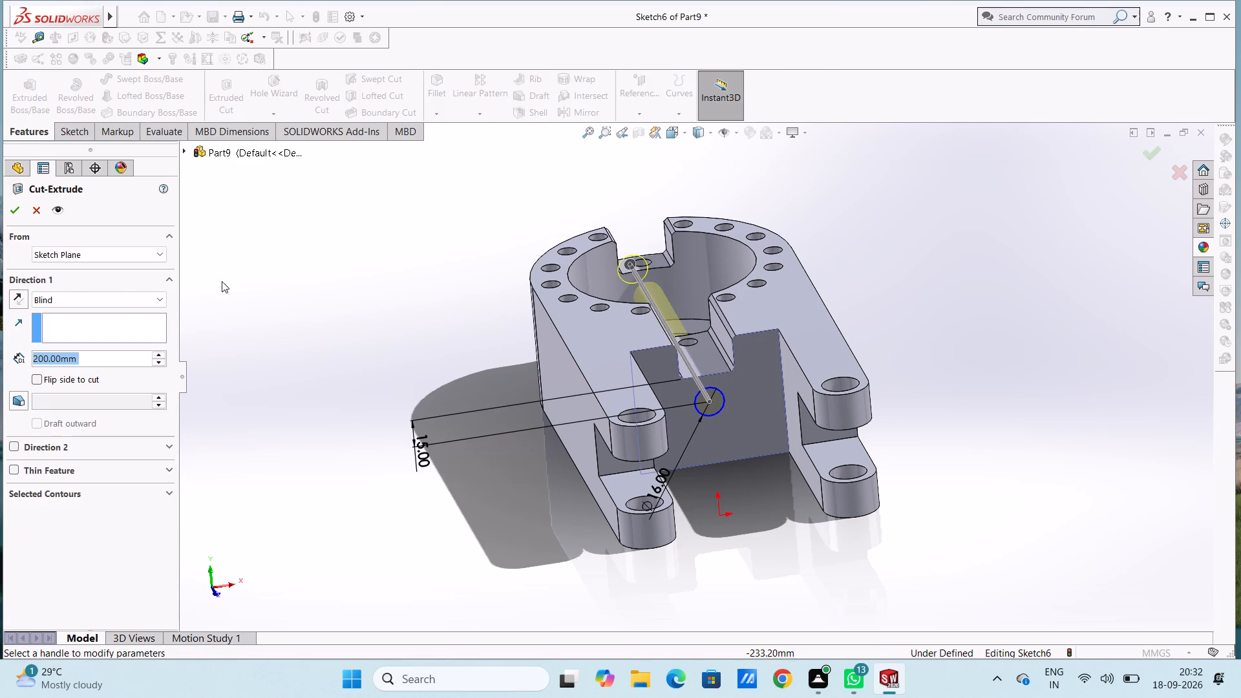
pyautogui.click(8, 211)
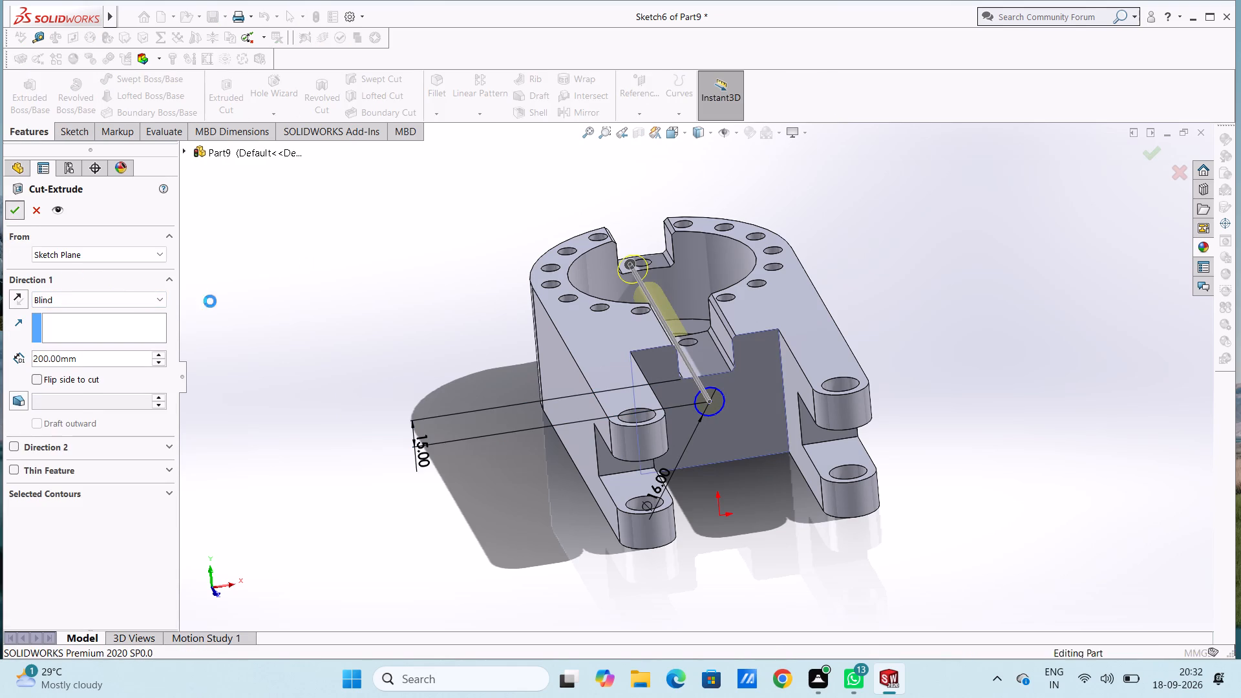
pyautogui.click(231, 323)
# Examine the lengthwise hole's position relative to the chamfered slot and the counterbore from several angles.
pyautogui.moveTo(282, 279); pyautogui.dragTo(284, 287, button='middle')
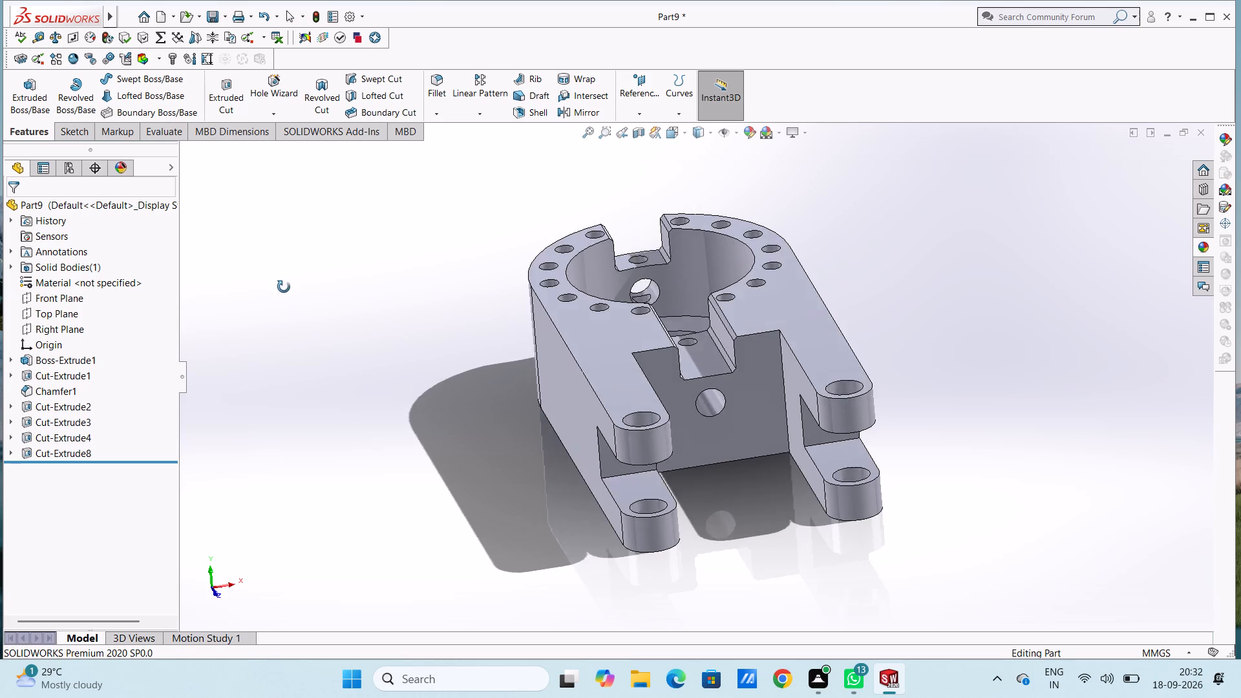
pyautogui.moveTo(284, 287); pyautogui.dragTo(274, 357, button='middle')
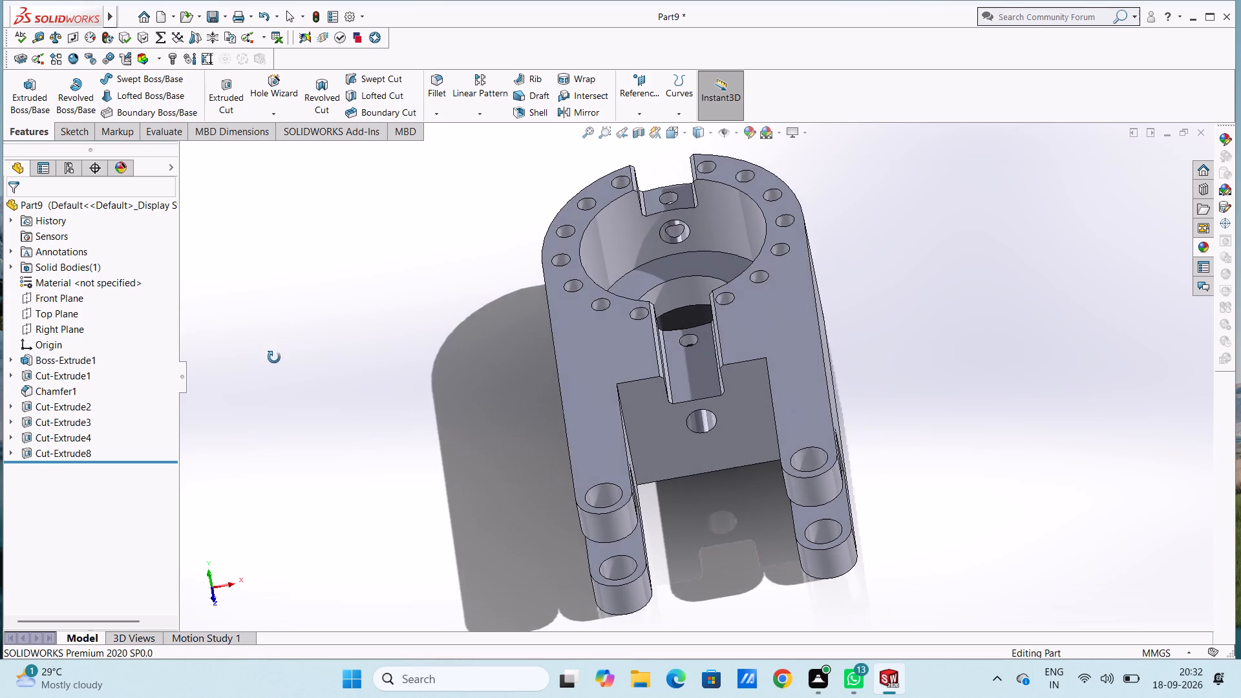
pyautogui.moveTo(274, 357); pyautogui.dragTo(313, 392, button='middle')
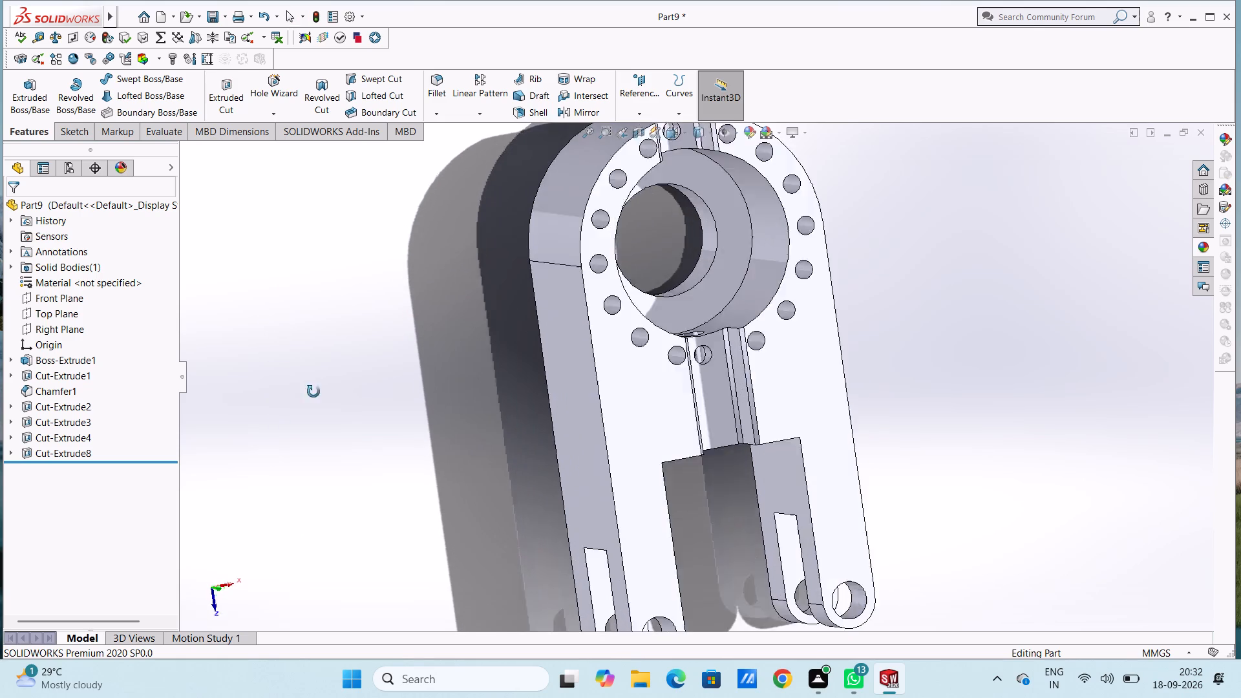
pyautogui.moveTo(313, 392); pyautogui.dragTo(310, 382, button='middle')
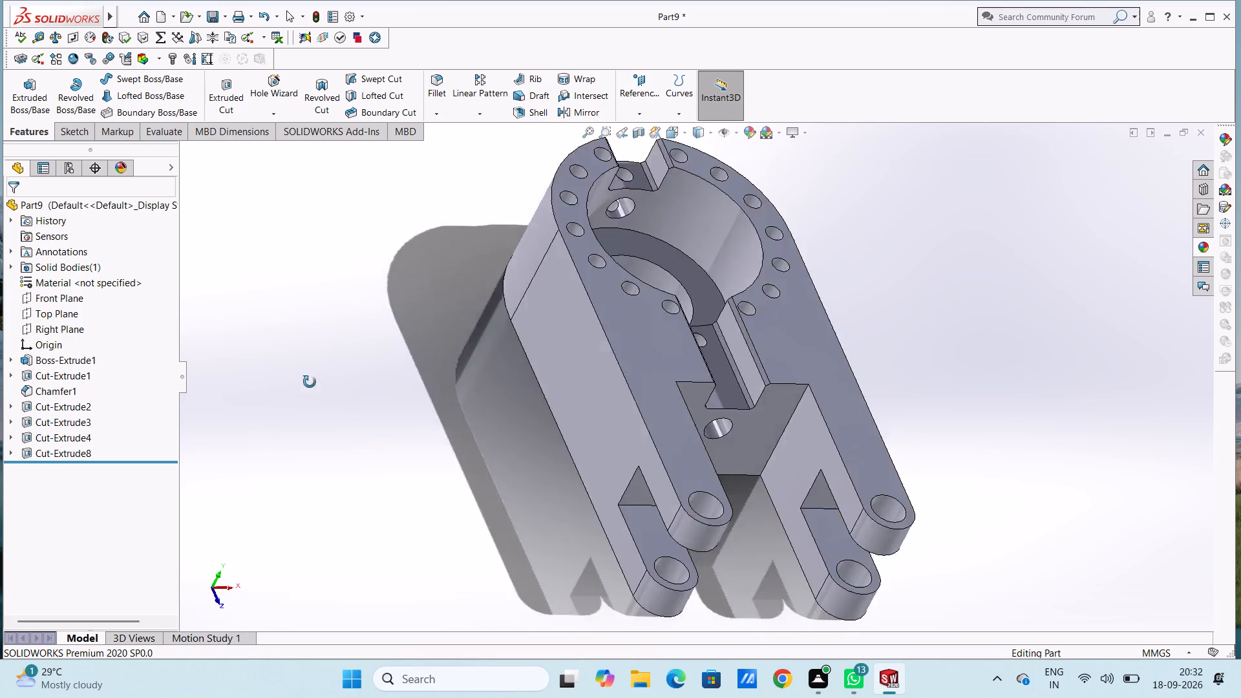
pyautogui.moveTo(310, 382); pyautogui.dragTo(273, 414, button='middle')
pyautogui.moveTo(370, 379); pyautogui.dragTo(394, 212, button='middle')
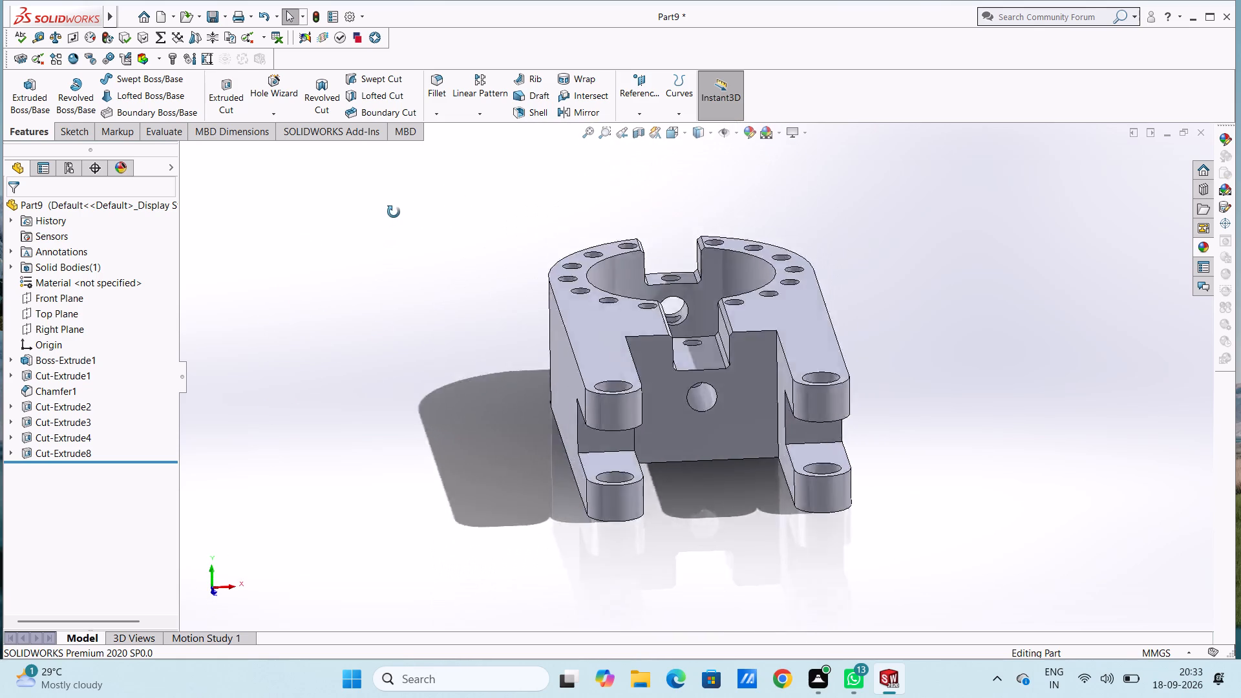
pyautogui.moveTo(394, 212); pyautogui.dragTo(390, 188, button='middle')
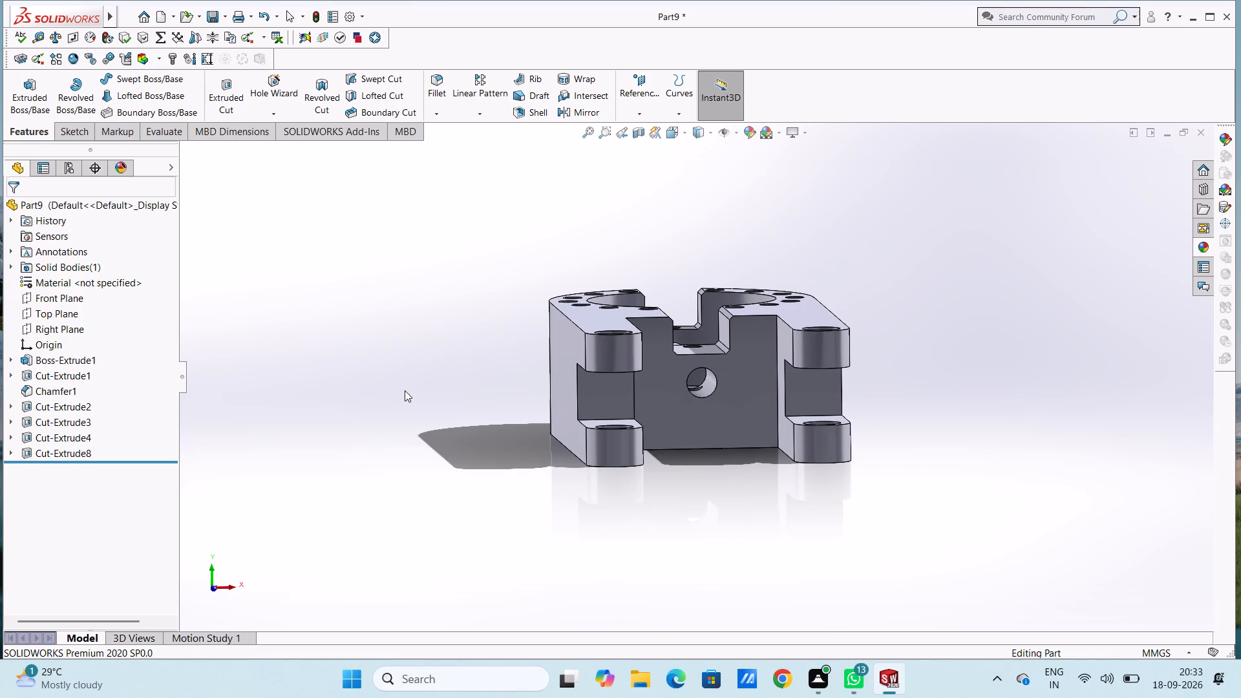
pyautogui.hotkey('ctrl', '7')
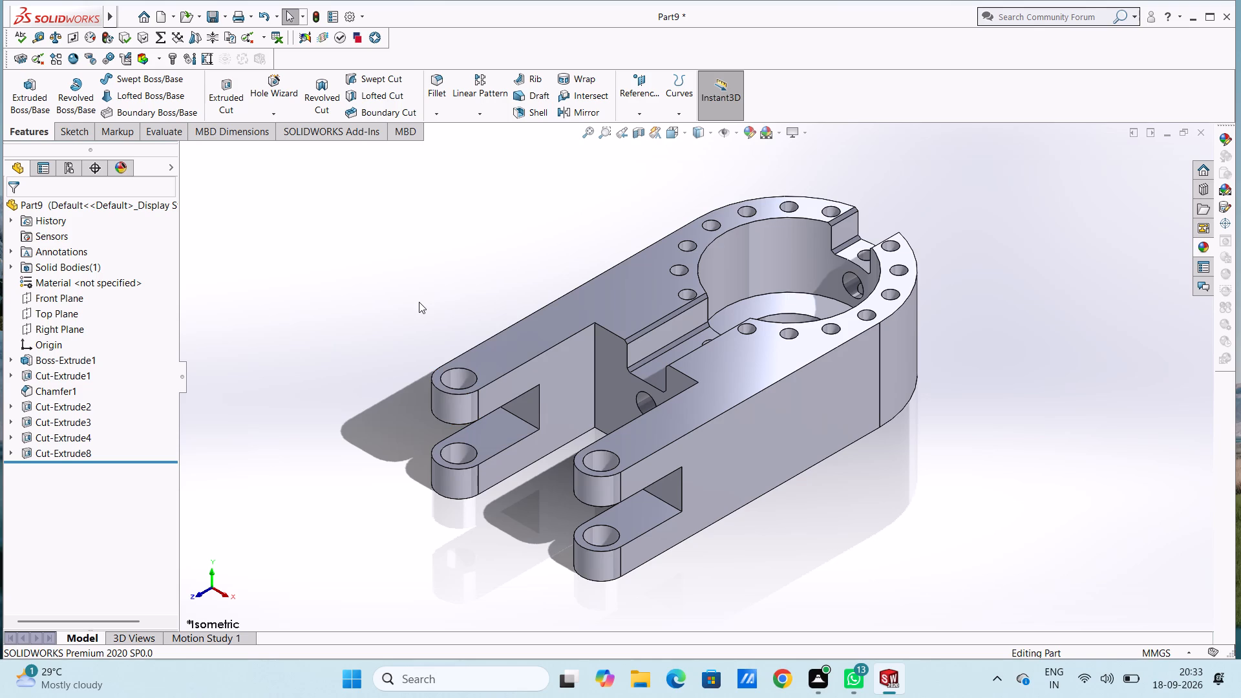
# Sketch a 100 mm by 30 mm corner rectangle on the body's flat left side face, level with the arm slot's upper edge.
pyautogui.hotkey('ctrl', '3')
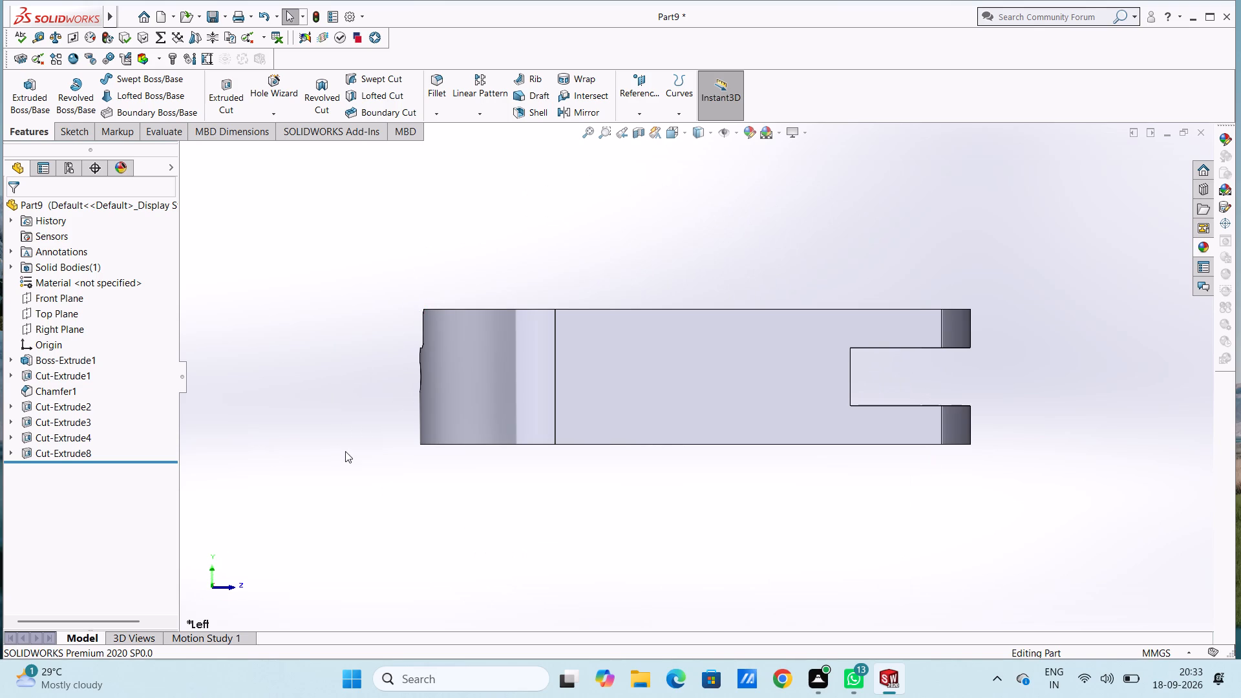
pyautogui.moveTo(363, 329); pyautogui.dragTo(374, 394, button='middle')
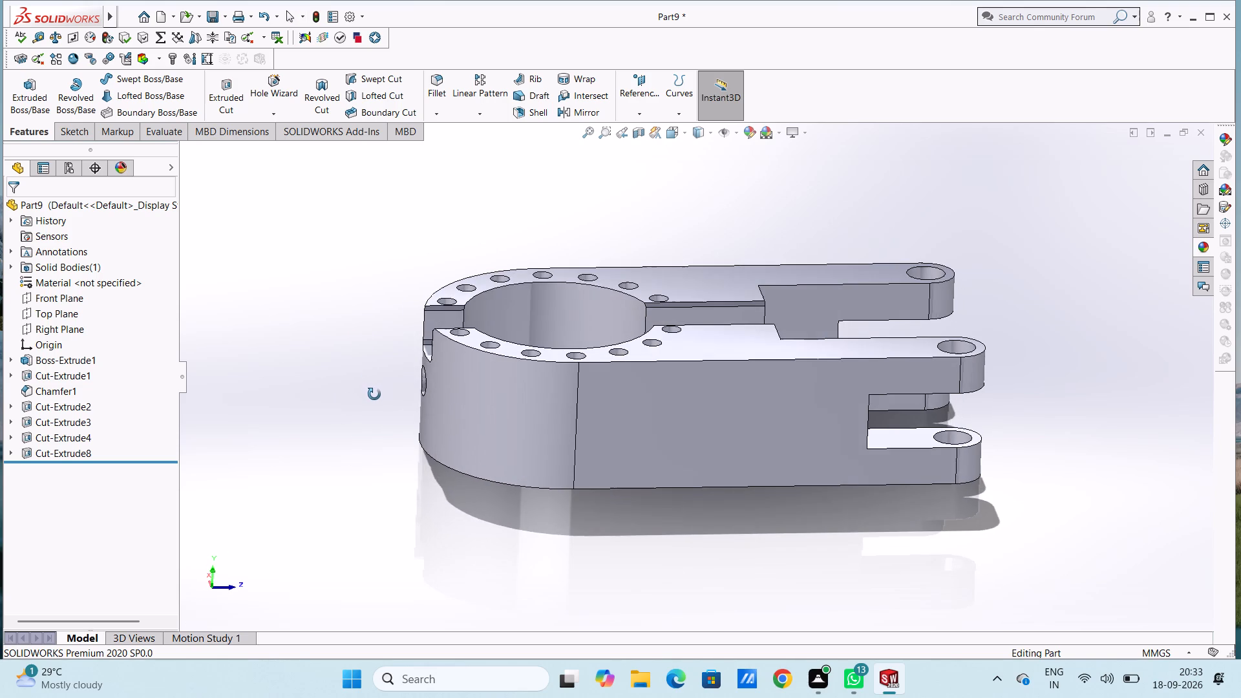
pyautogui.moveTo(374, 394); pyautogui.dragTo(367, 371, button='middle')
pyautogui.hotkey('ctrl', '3')
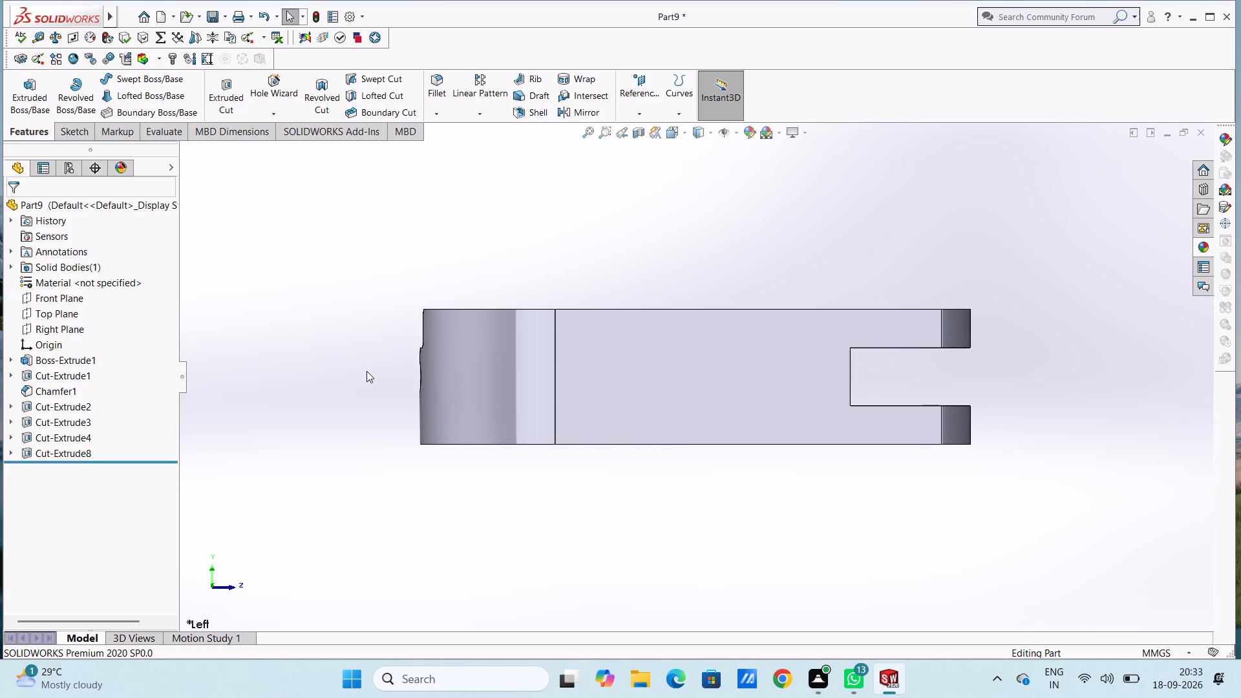
pyautogui.click(632, 373)
pyautogui.click(694, 333)
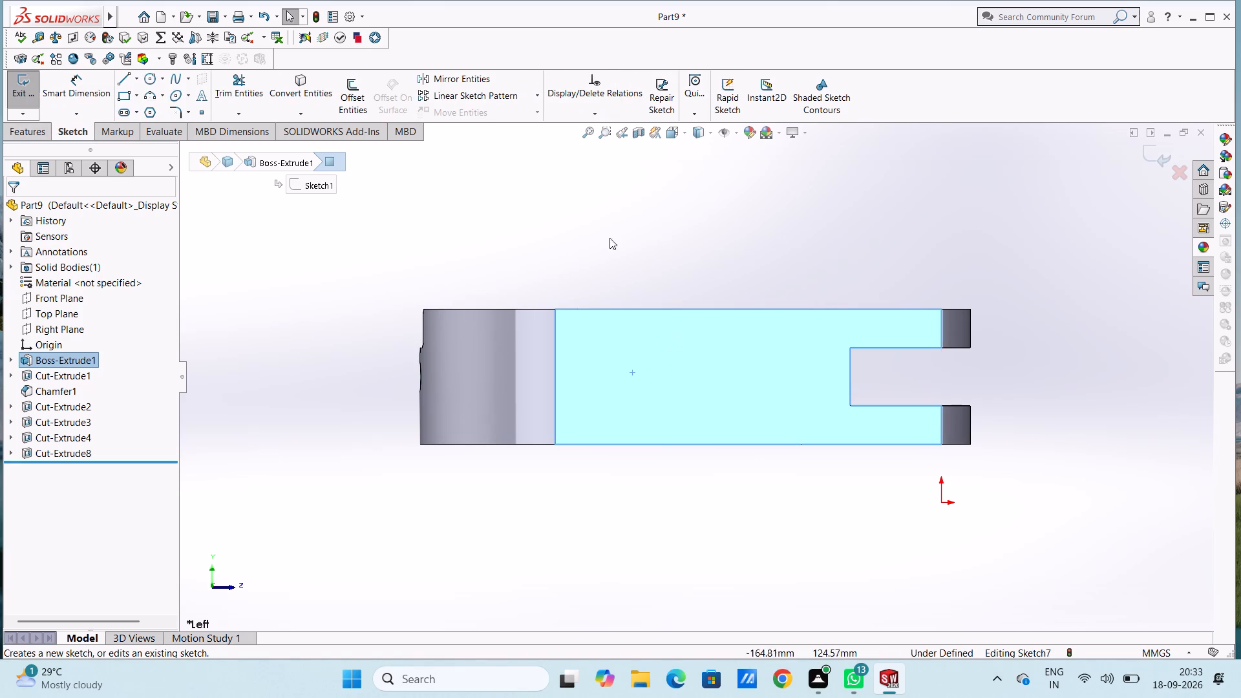
pyautogui.click(601, 227)
pyautogui.click(123, 92)
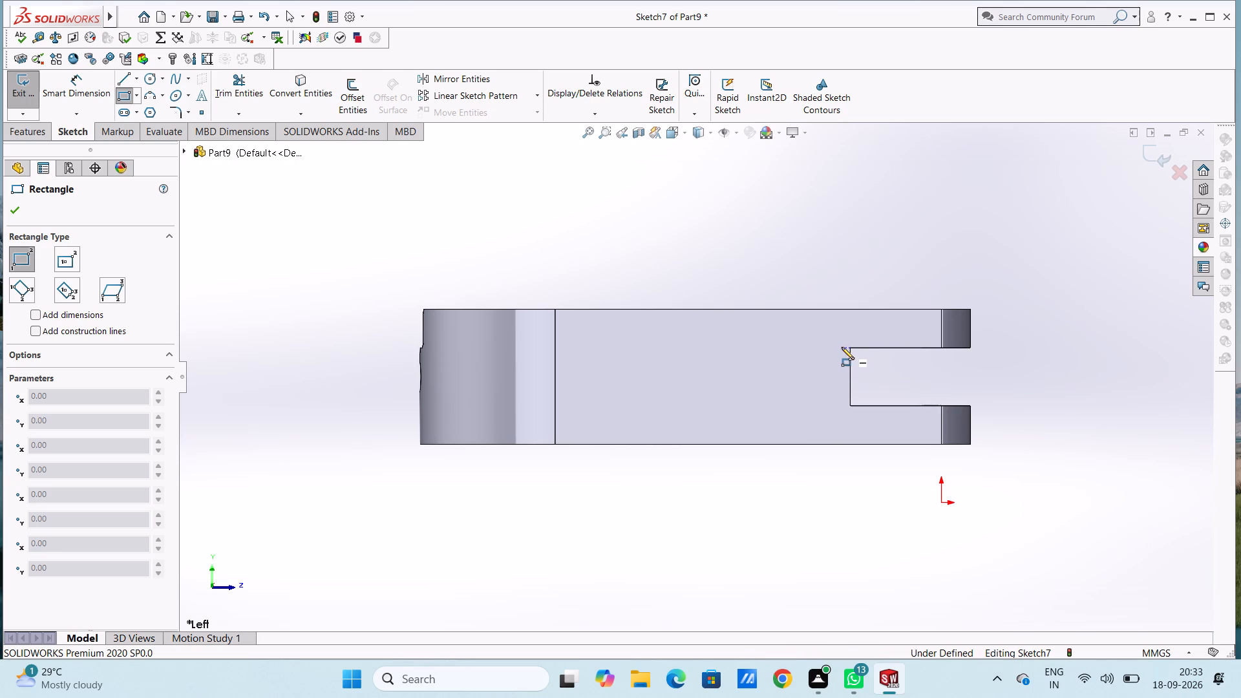
pyautogui.click(793, 350)
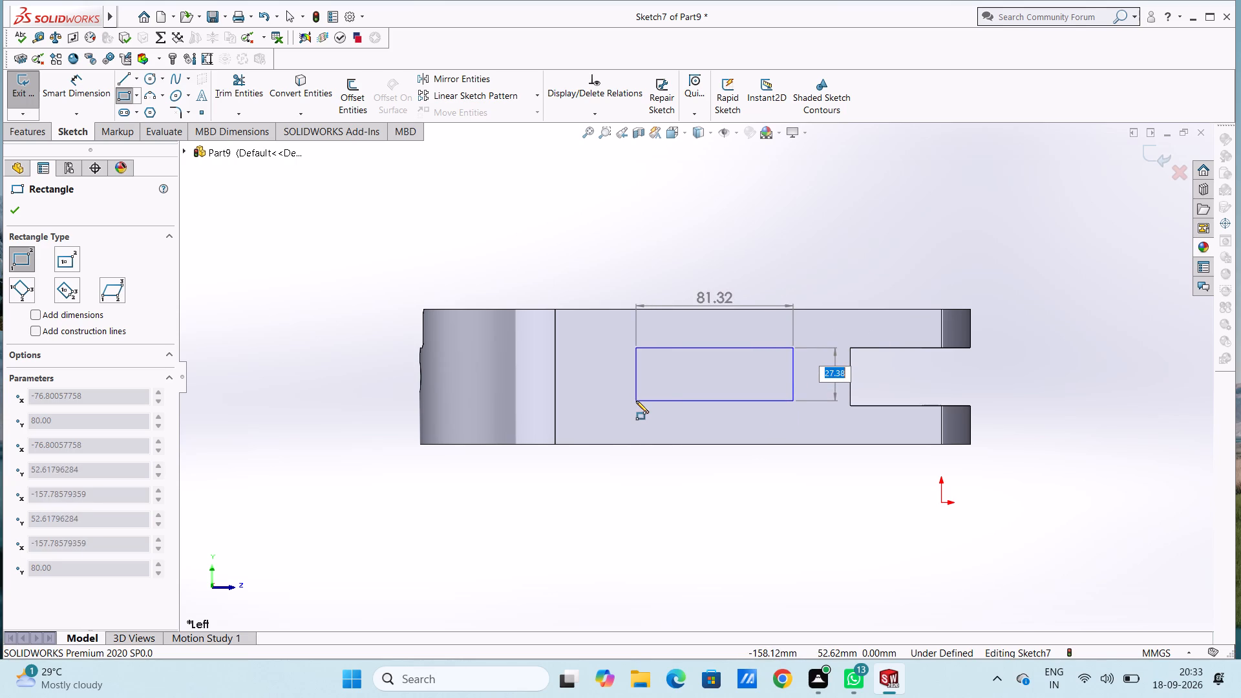
pyautogui.write('30')
pyautogui.press('Return')
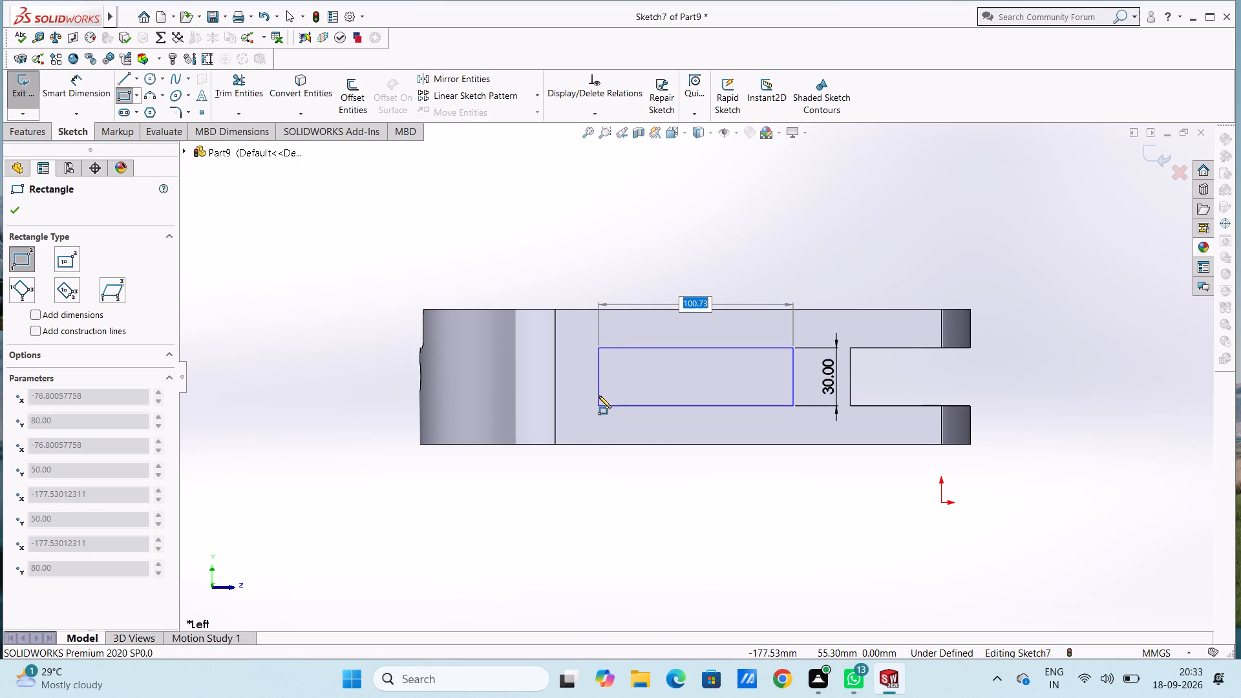
pyautogui.write('100')
pyautogui.press('Return')
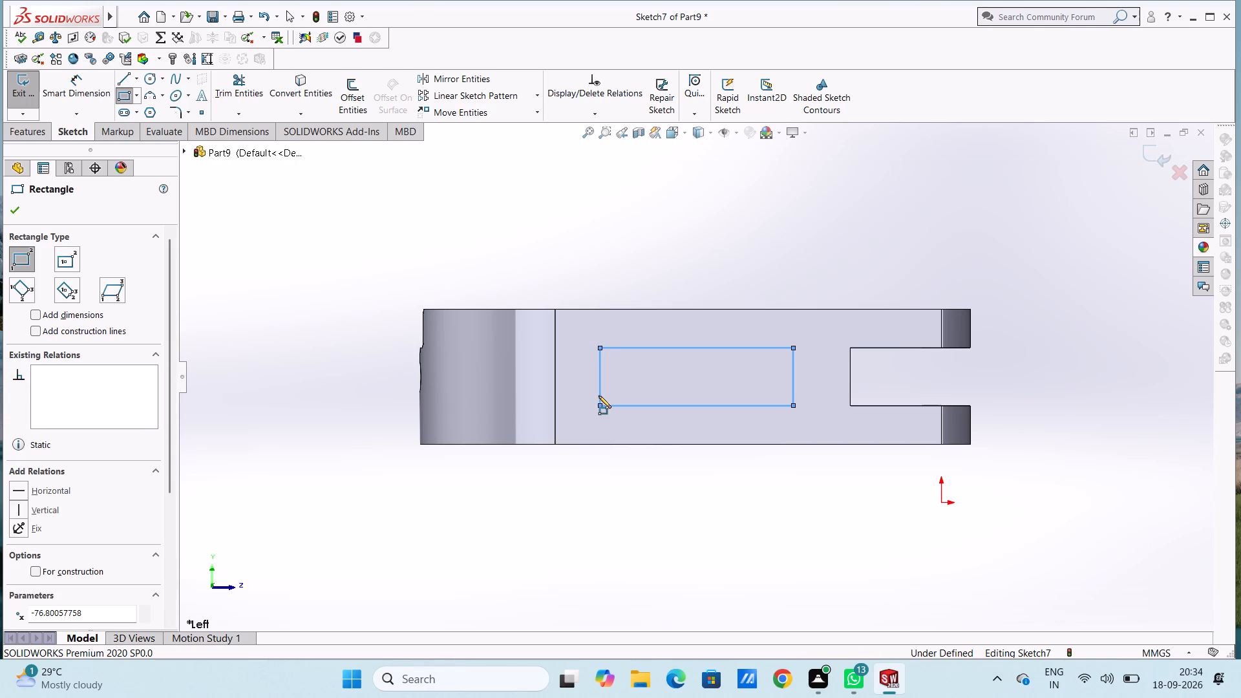
pyautogui.press('Escape')
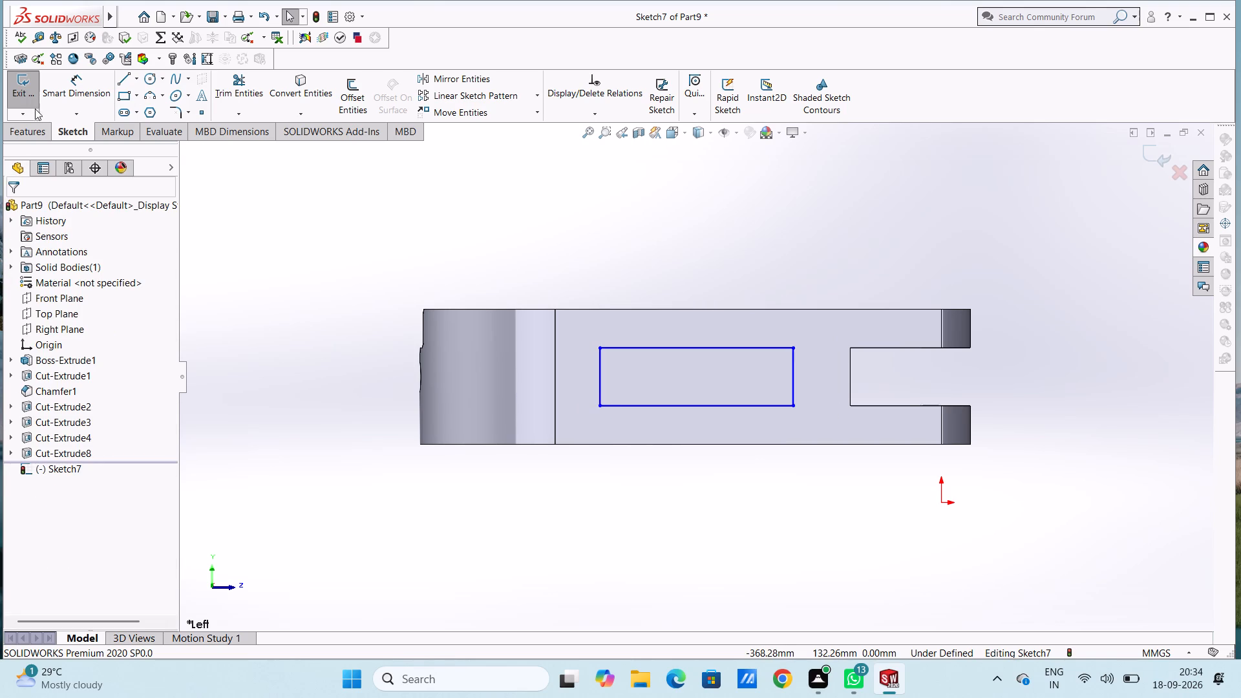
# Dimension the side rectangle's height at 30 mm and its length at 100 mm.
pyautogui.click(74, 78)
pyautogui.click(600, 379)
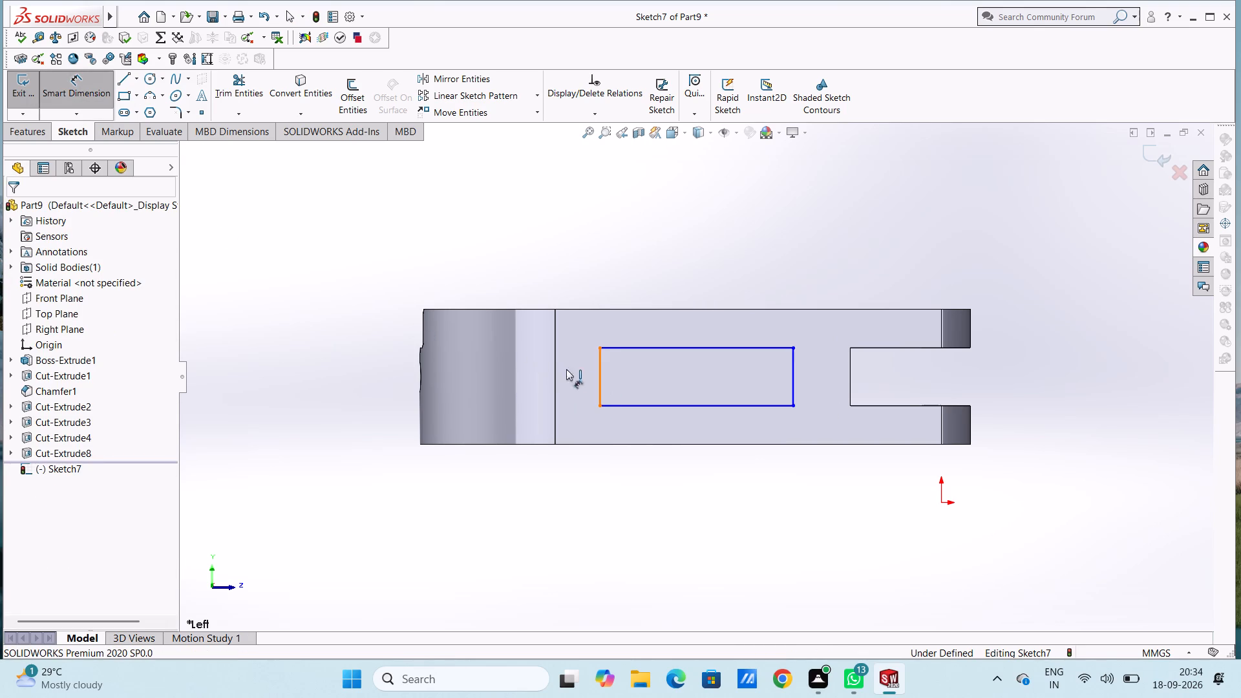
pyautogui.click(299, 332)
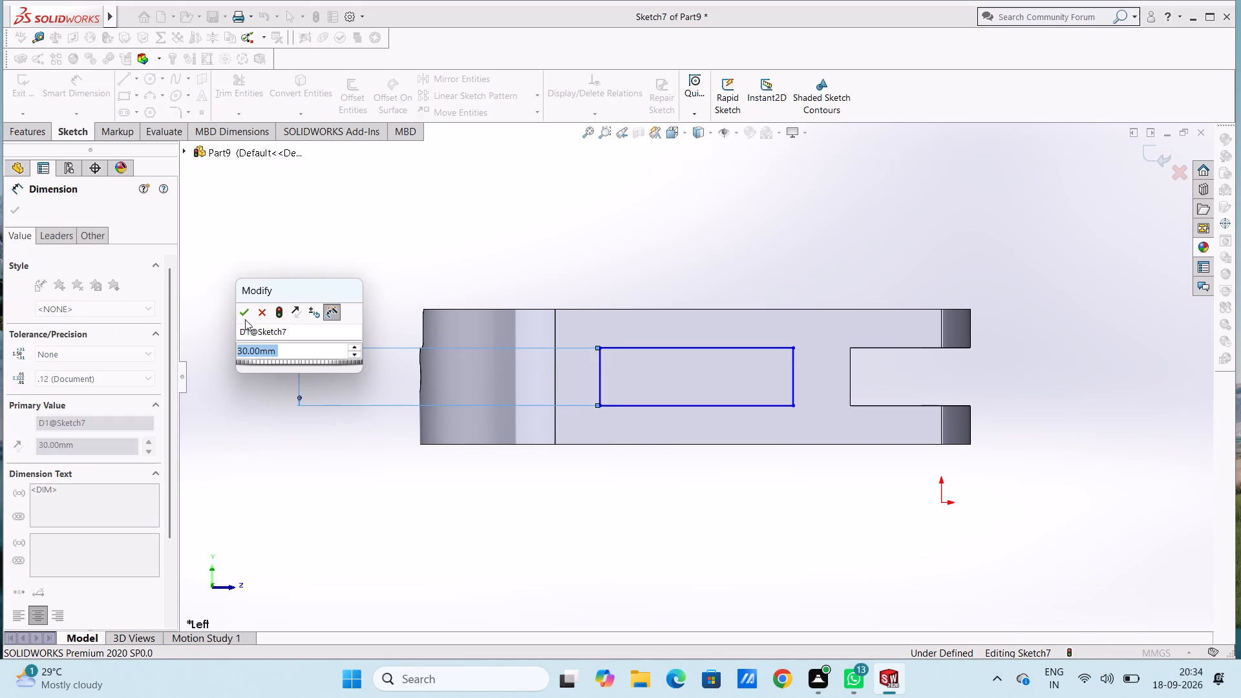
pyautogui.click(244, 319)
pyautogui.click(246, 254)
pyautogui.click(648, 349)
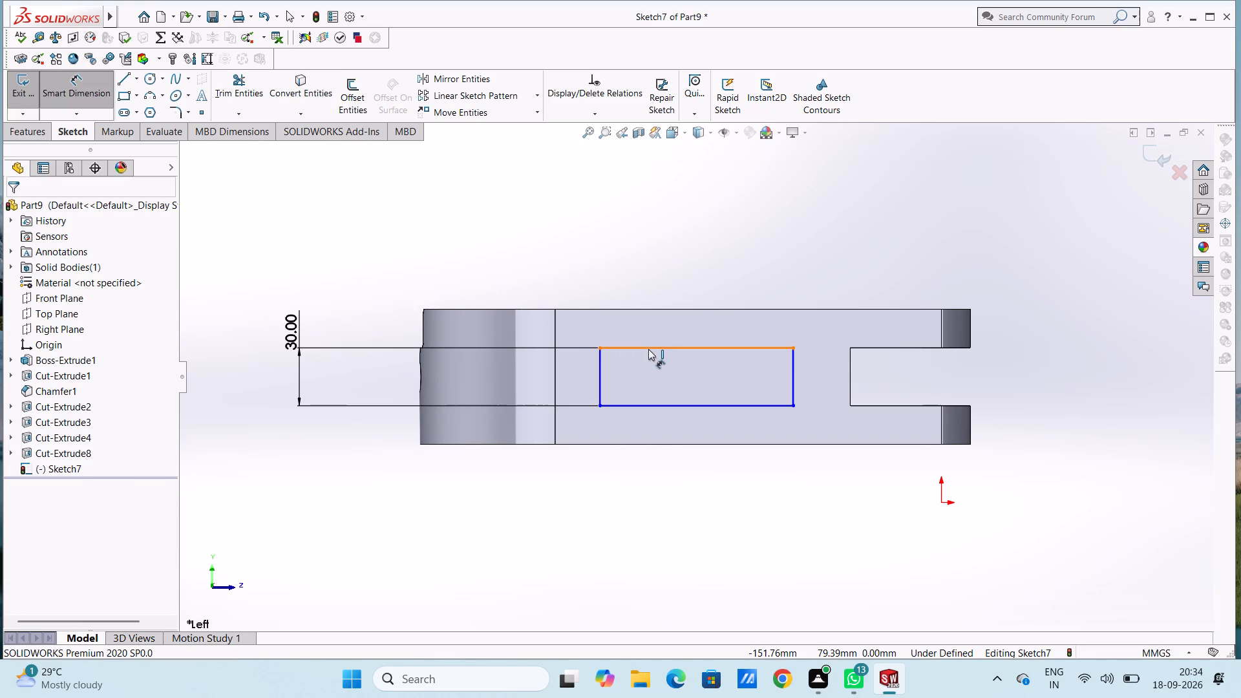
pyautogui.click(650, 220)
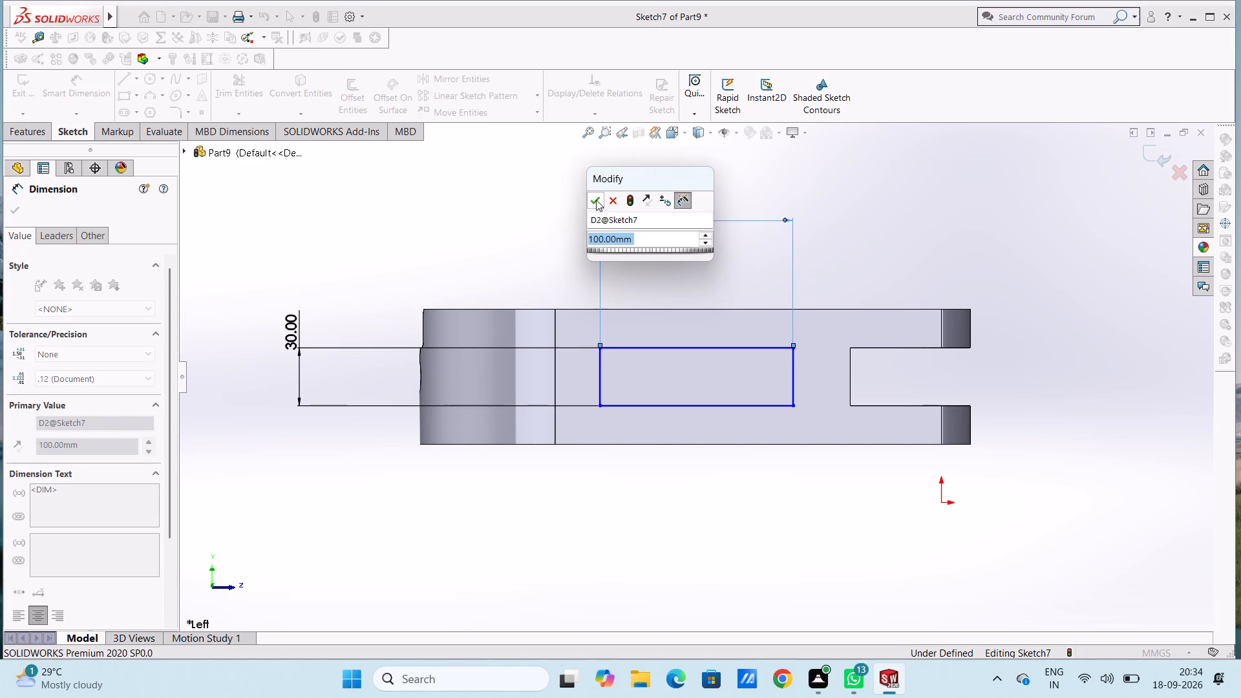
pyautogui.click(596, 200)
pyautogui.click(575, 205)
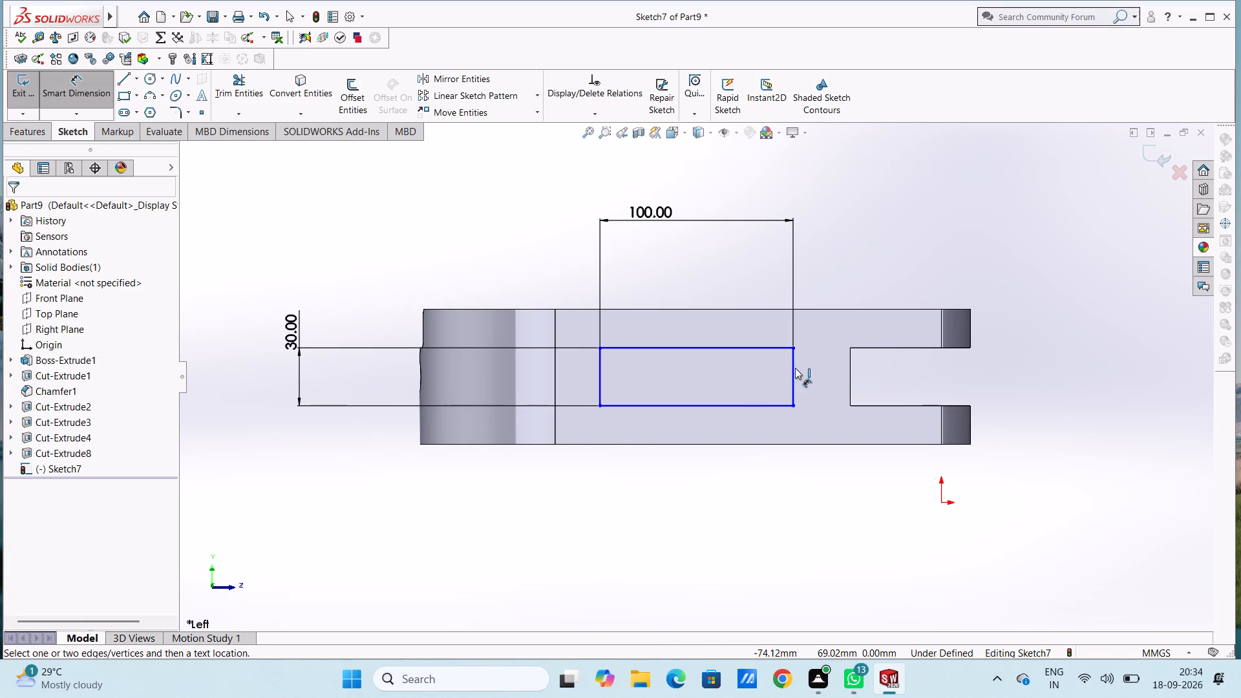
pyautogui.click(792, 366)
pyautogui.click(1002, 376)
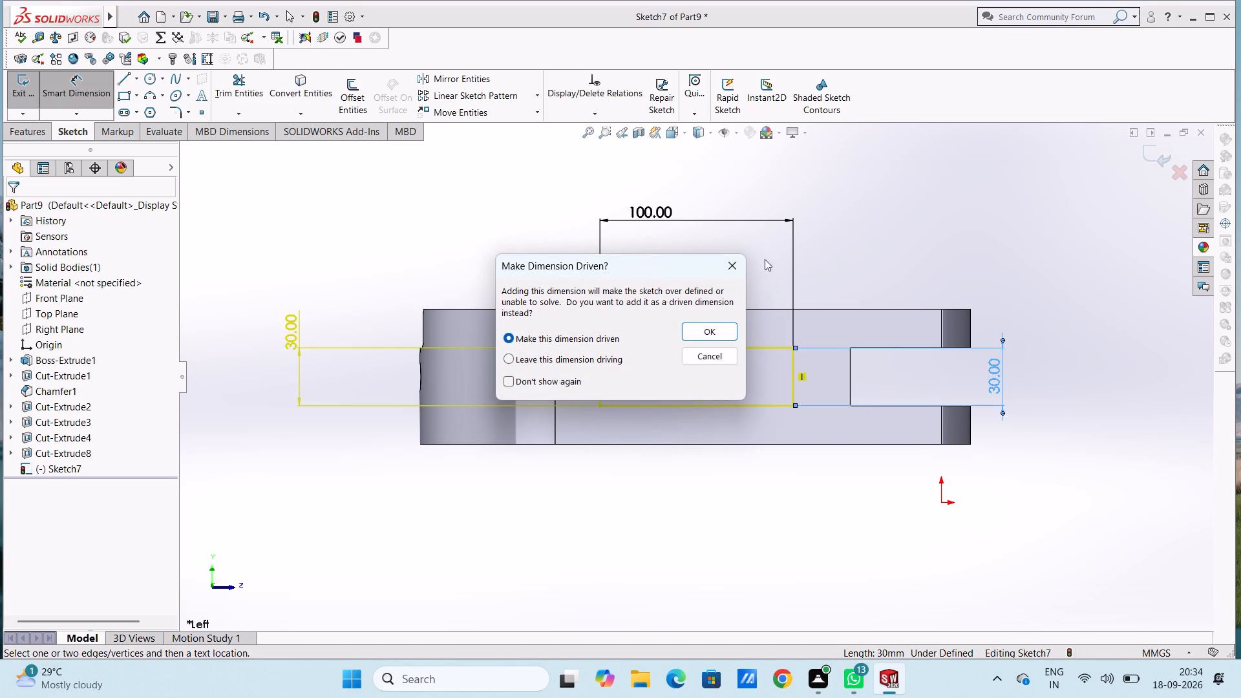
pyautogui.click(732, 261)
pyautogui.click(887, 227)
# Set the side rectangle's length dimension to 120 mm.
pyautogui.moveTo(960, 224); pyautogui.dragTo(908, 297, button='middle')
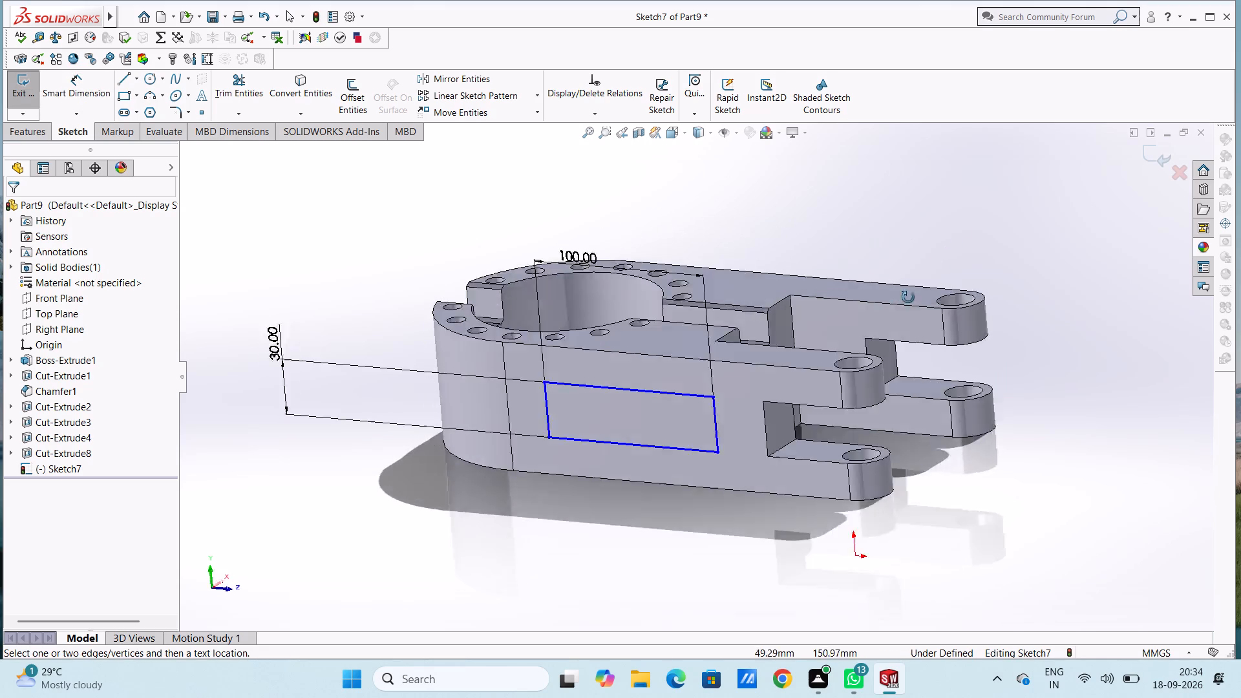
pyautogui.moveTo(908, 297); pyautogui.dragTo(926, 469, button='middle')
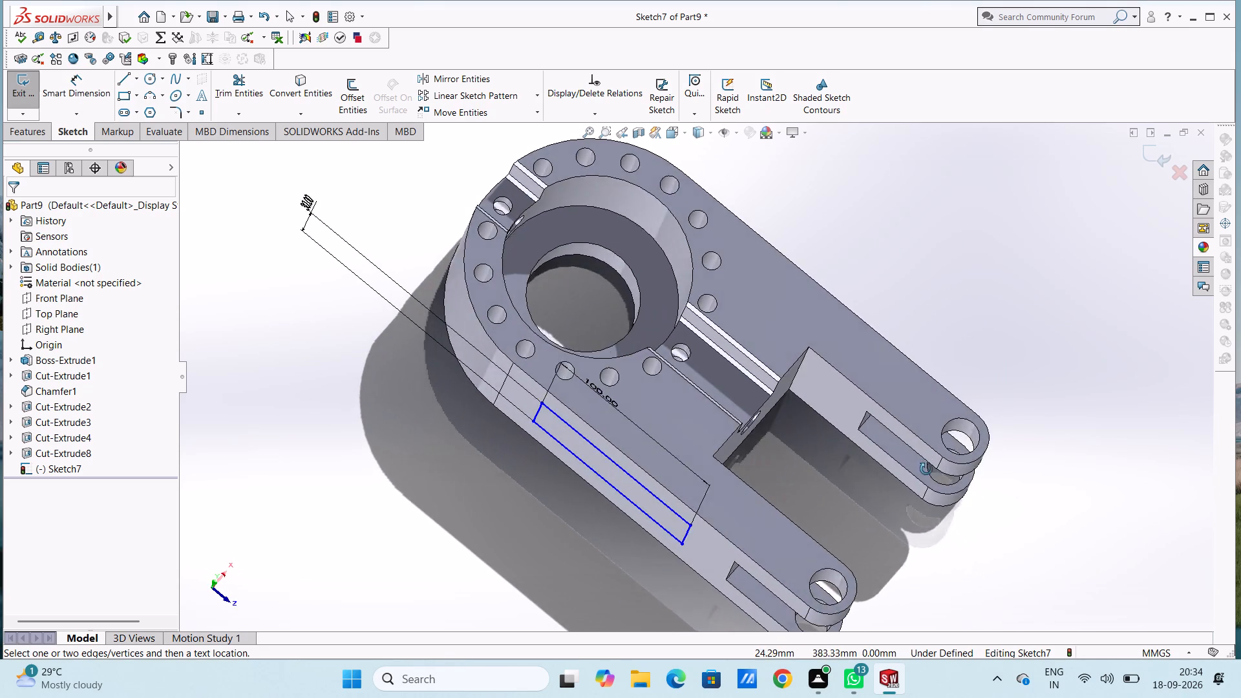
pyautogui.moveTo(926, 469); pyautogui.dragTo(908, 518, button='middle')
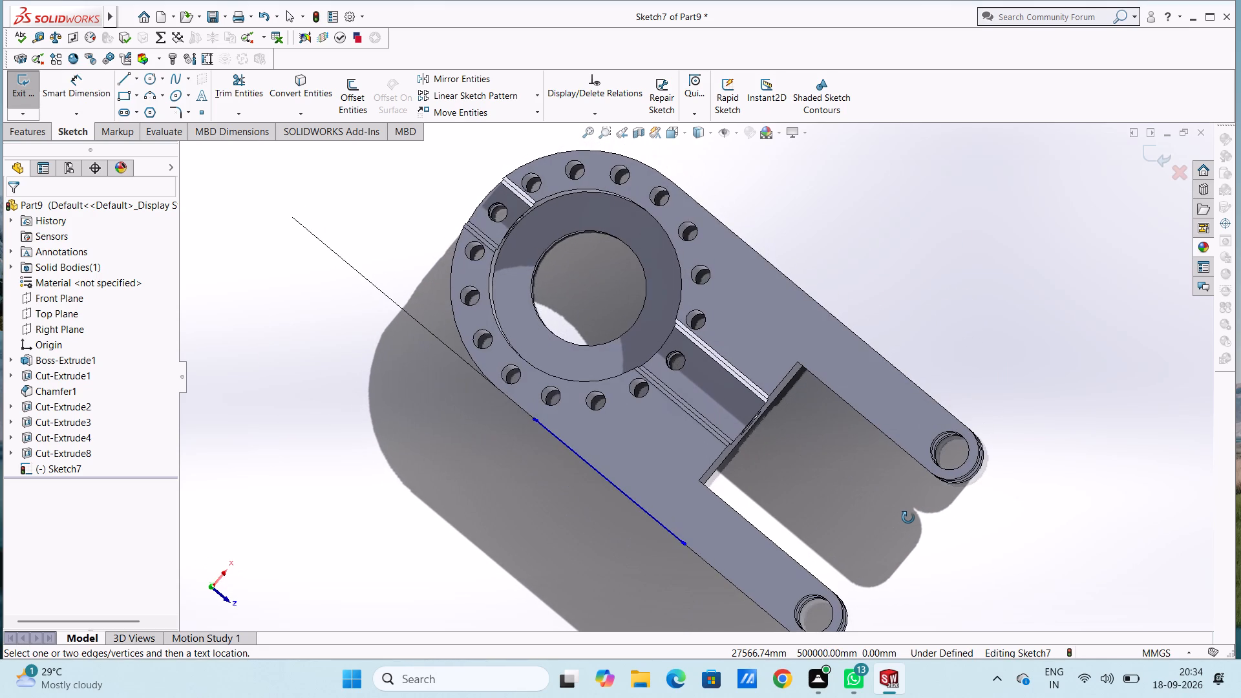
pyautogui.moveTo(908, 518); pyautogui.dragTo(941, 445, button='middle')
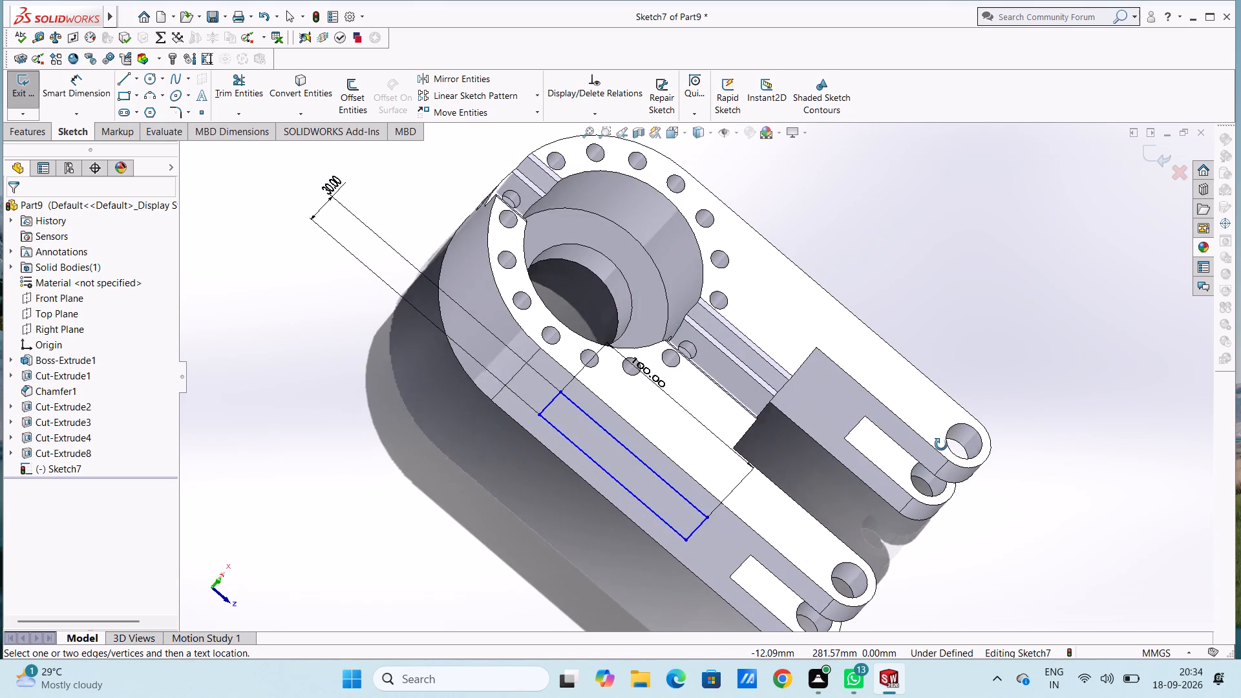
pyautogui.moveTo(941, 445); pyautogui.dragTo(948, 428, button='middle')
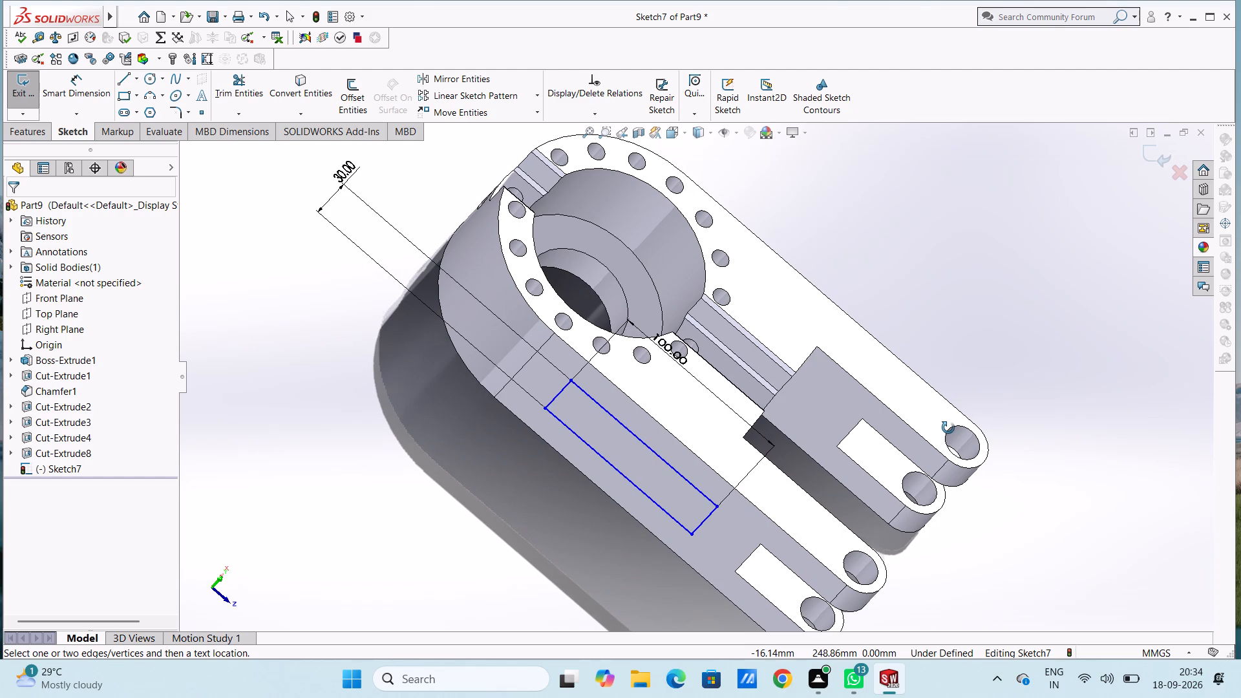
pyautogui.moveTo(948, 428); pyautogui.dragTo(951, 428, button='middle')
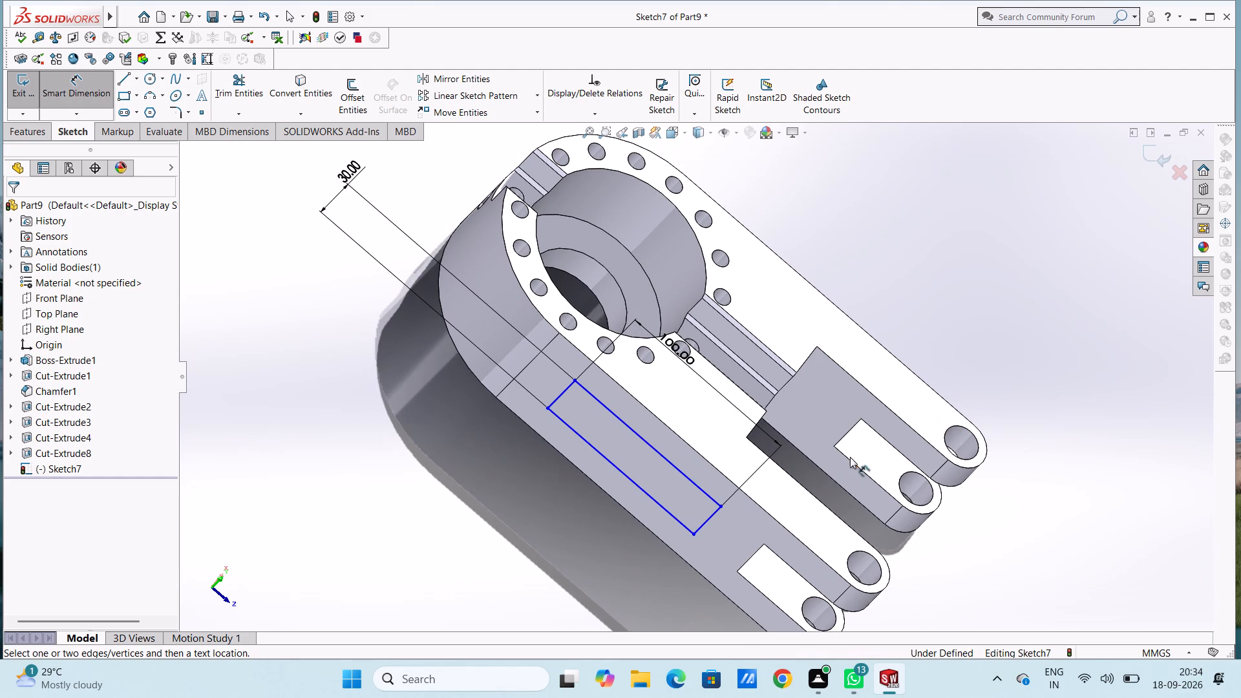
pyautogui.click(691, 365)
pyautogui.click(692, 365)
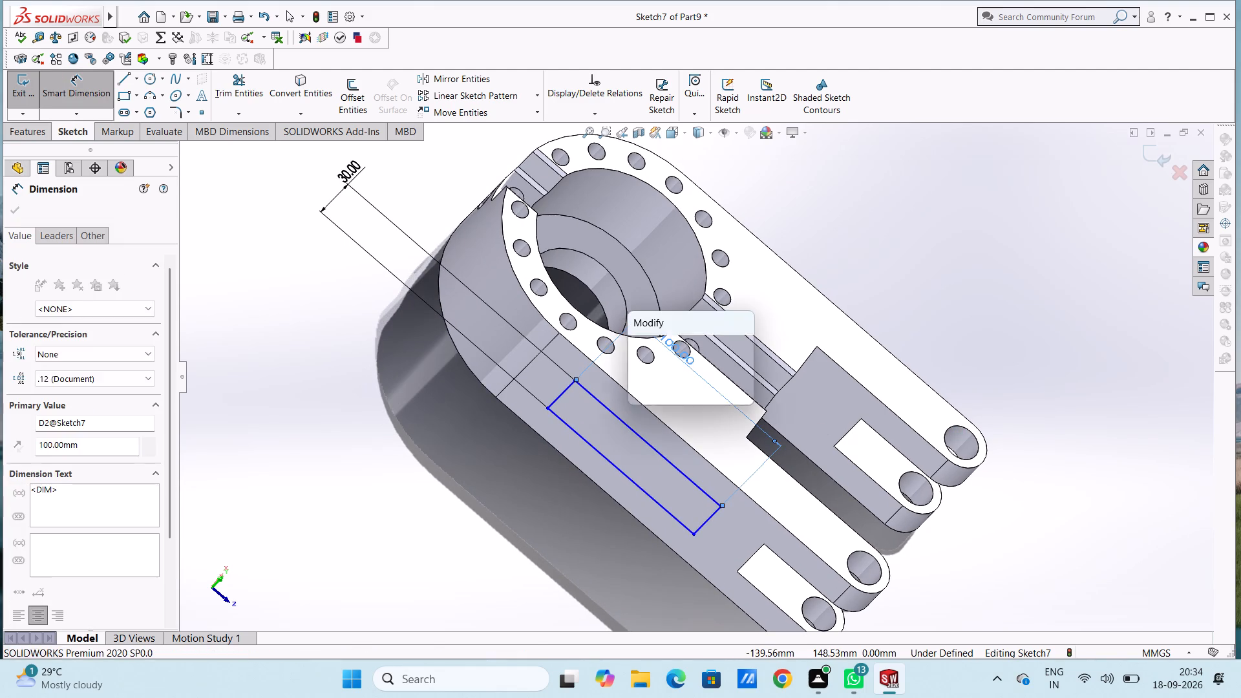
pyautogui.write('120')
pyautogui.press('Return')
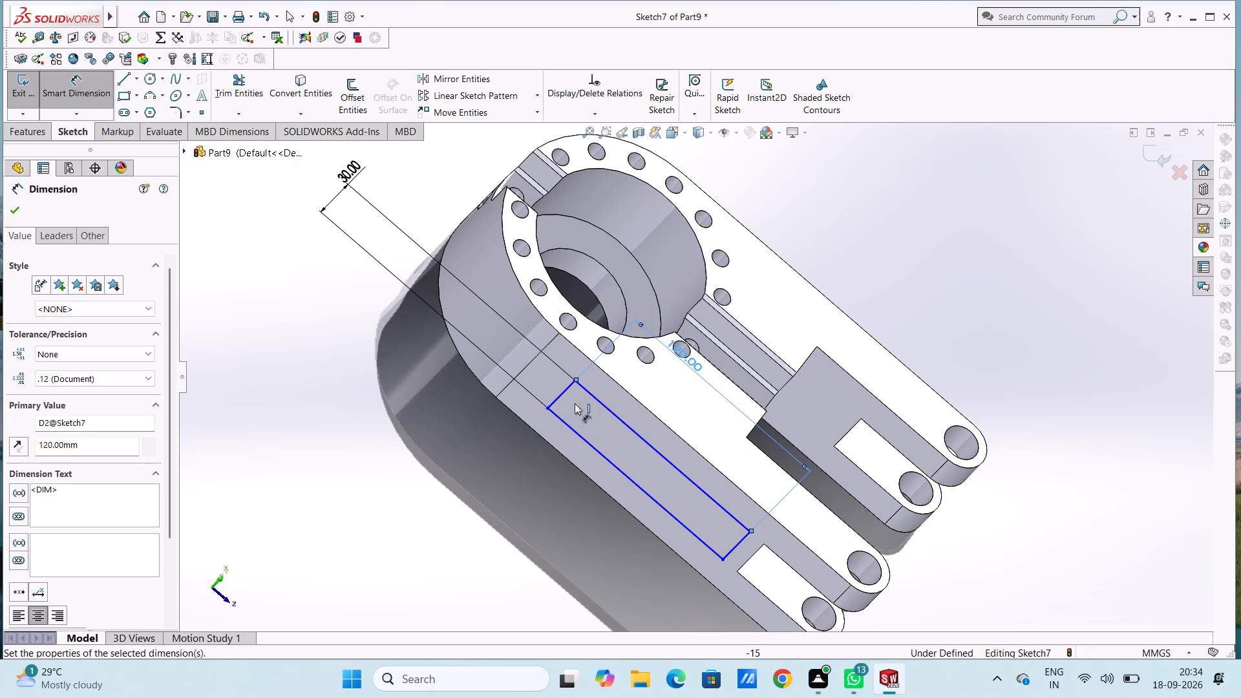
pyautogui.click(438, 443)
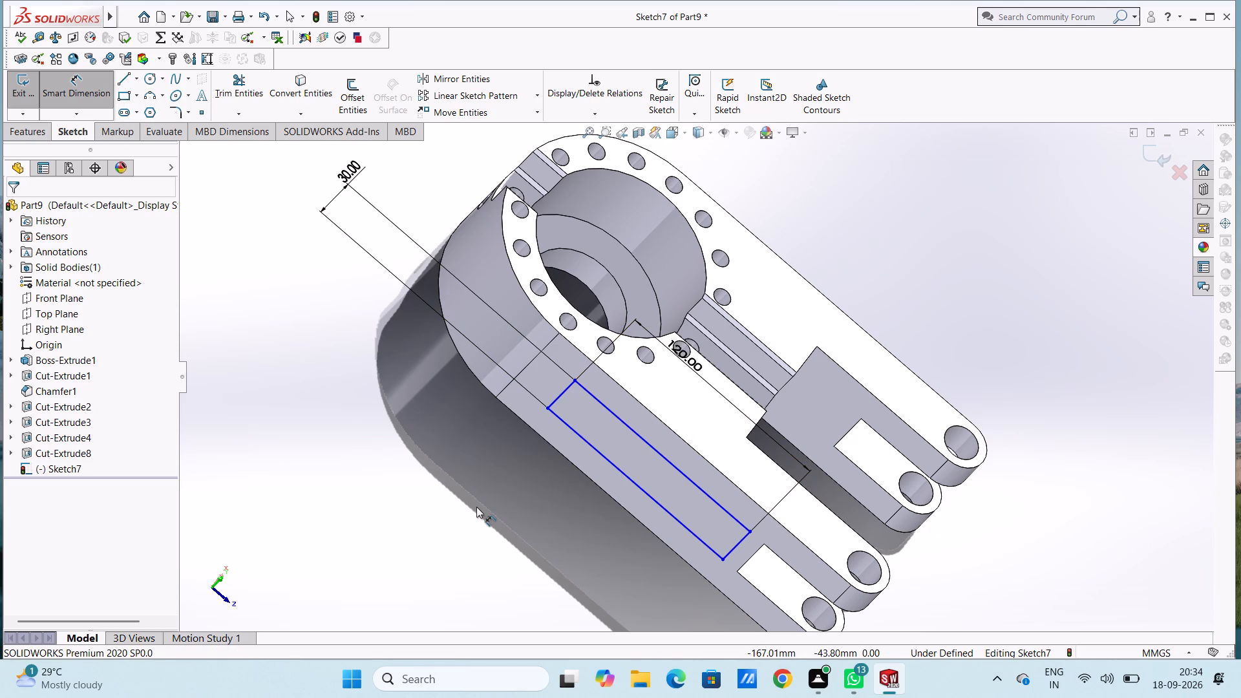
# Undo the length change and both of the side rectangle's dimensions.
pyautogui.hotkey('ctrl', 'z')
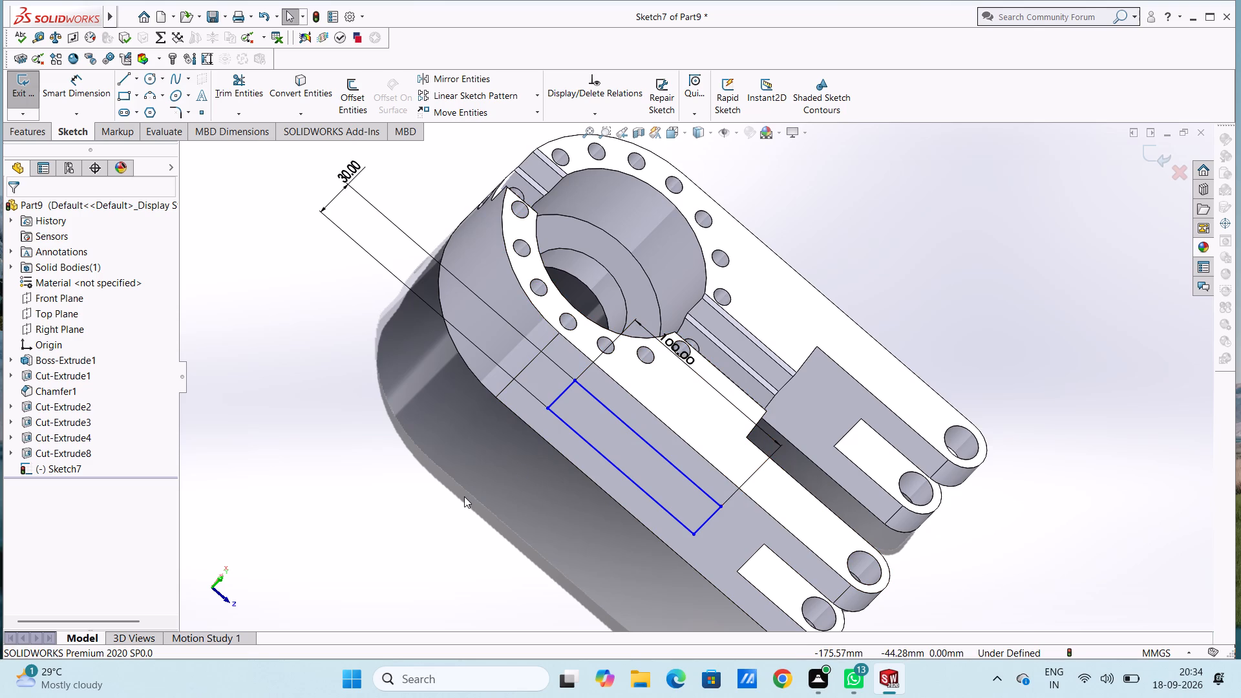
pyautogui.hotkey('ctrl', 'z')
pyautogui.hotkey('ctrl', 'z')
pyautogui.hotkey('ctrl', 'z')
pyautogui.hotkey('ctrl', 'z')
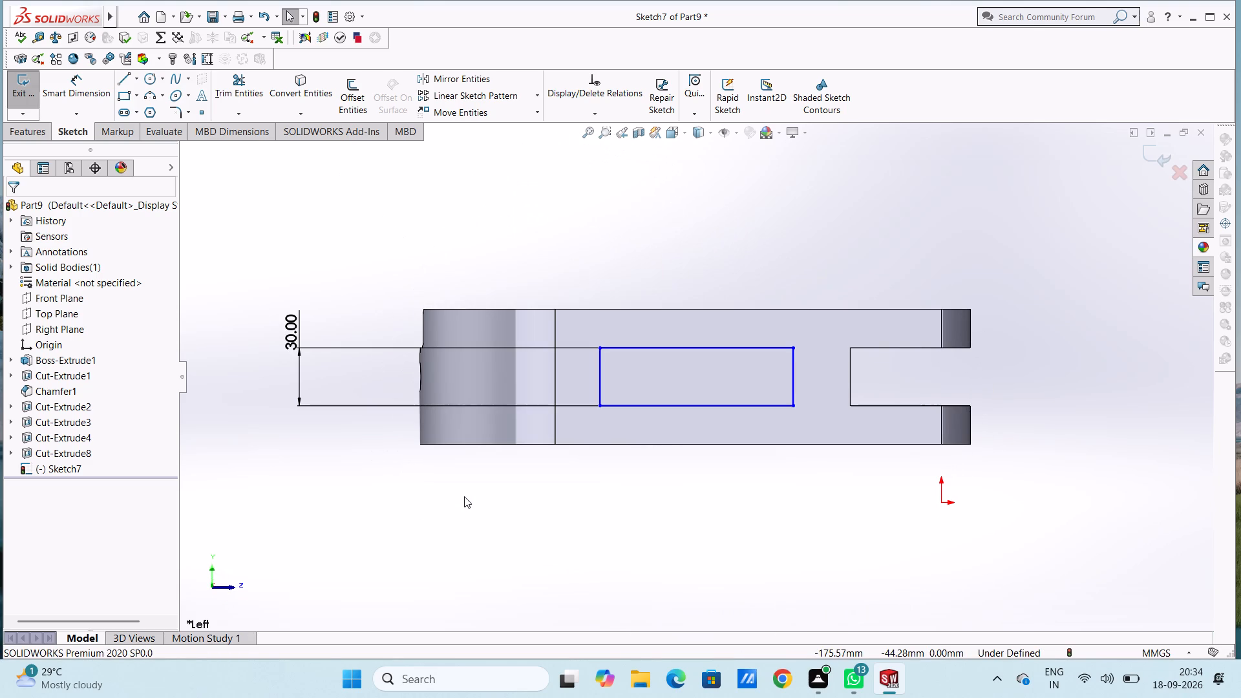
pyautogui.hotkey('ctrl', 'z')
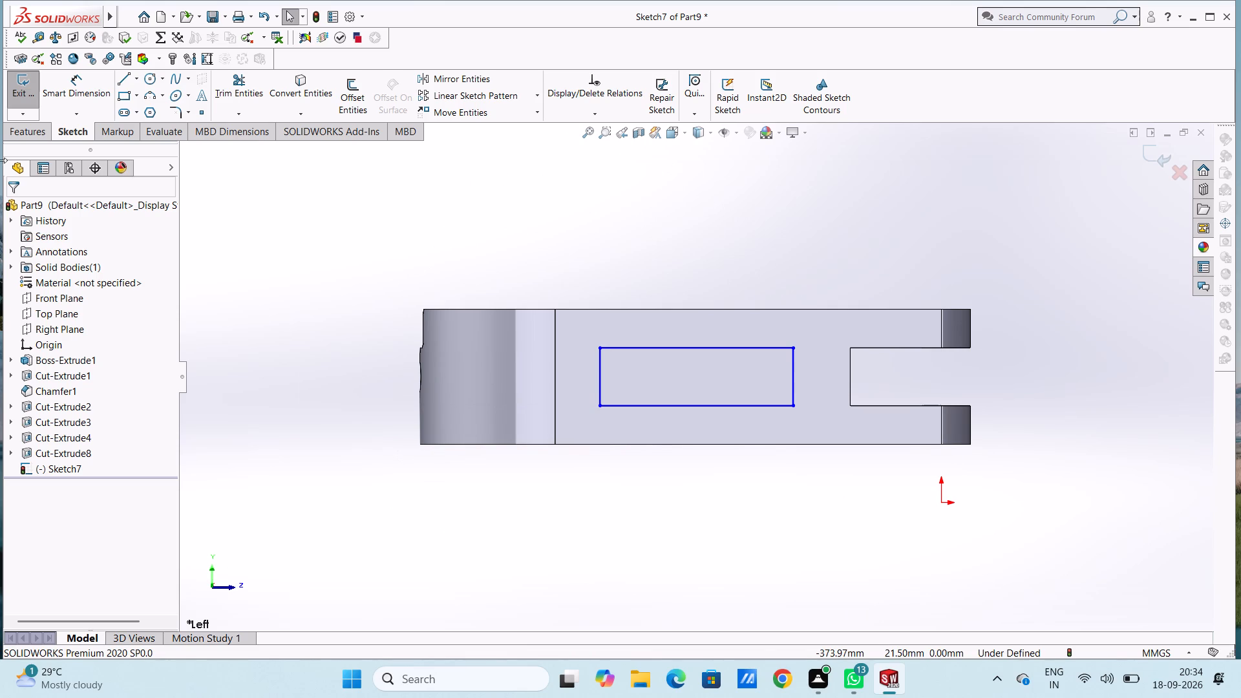
# Sketch a 120 mm by 30 mm corner rectangle from the existing rectangle's upper corner nearest the arm slot, extending towards the rounded end.
pyautogui.click(121, 94)
pyautogui.click(791, 348)
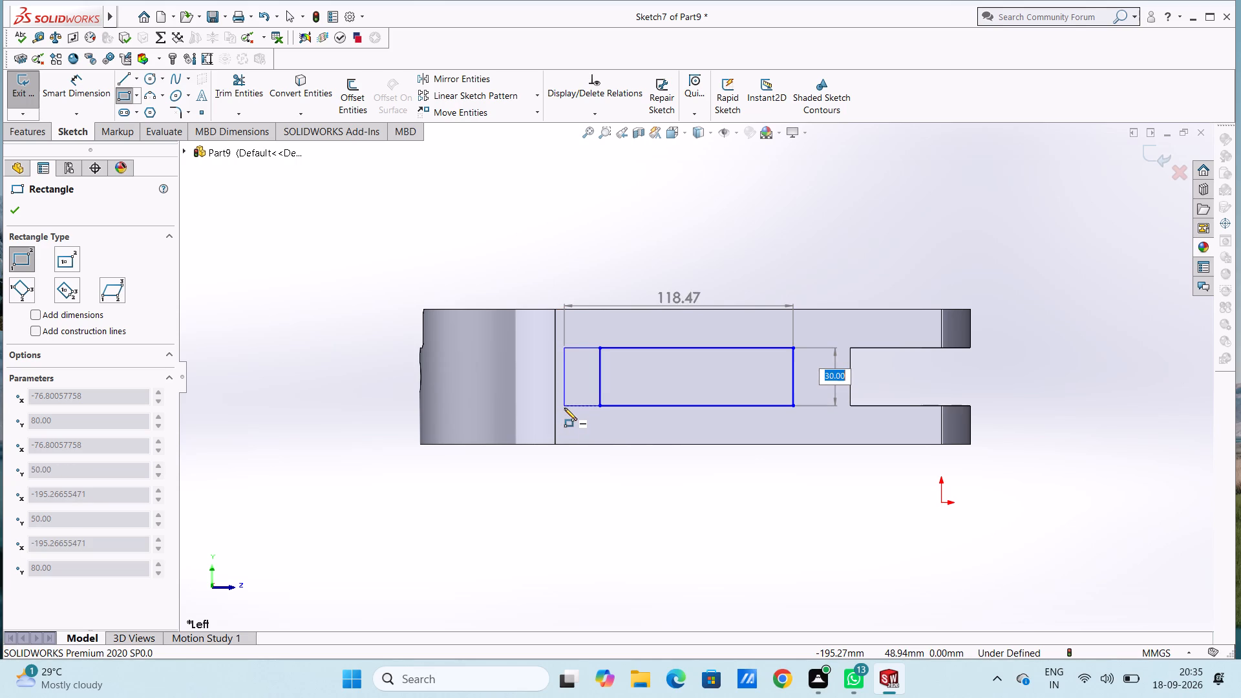
pyautogui.press('Return')
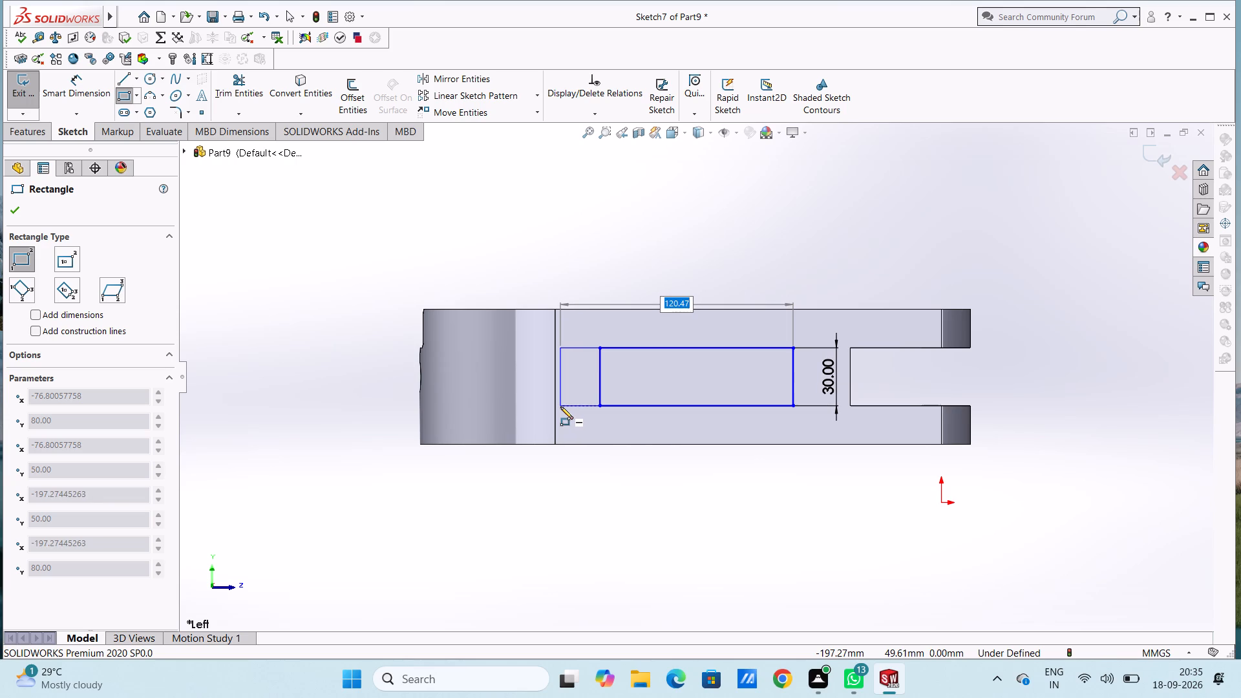
pyautogui.write('120')
pyautogui.press('Return')
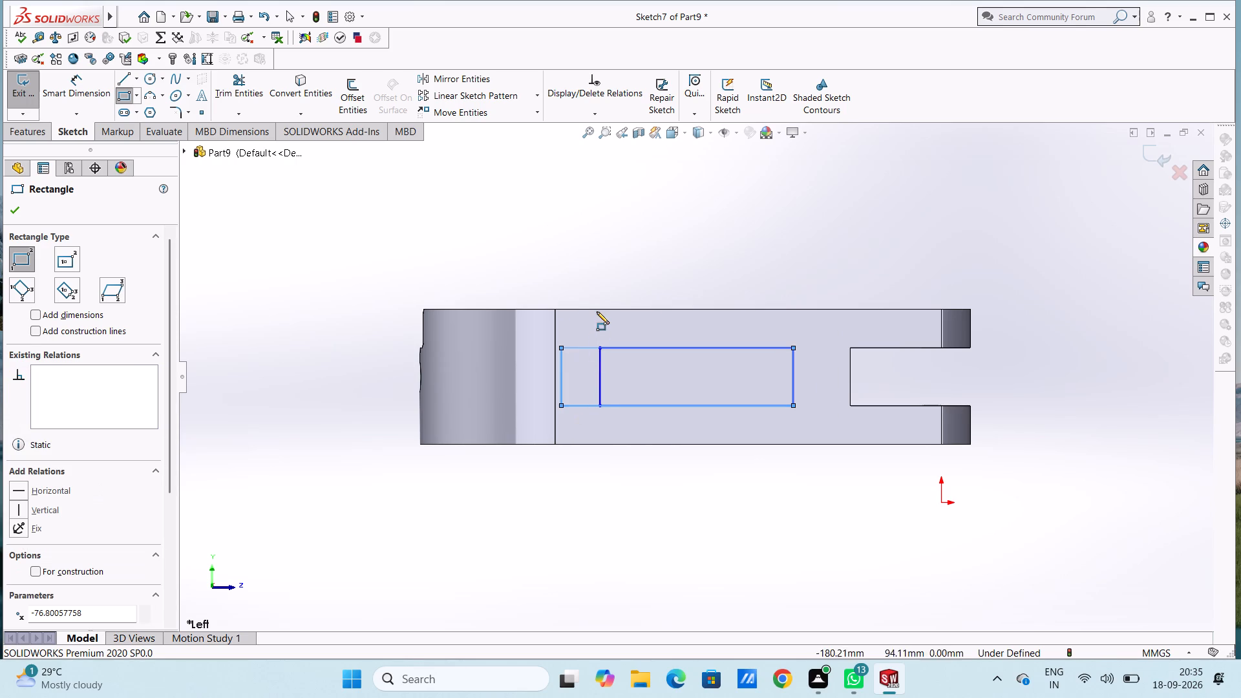
pyautogui.press('Escape')
pyautogui.press('Escape')
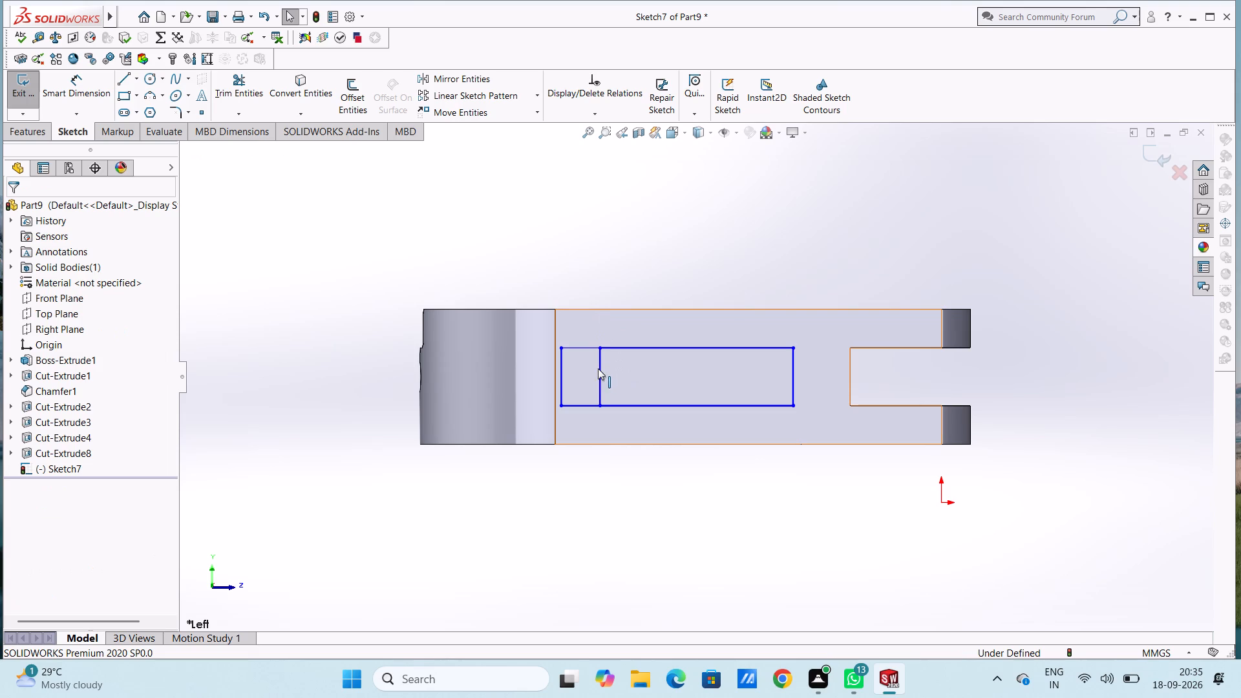
# Delete the original rectangle's short end line inside the longer rectangle.
pyautogui.click(600, 369)
pyautogui.press('Delete')
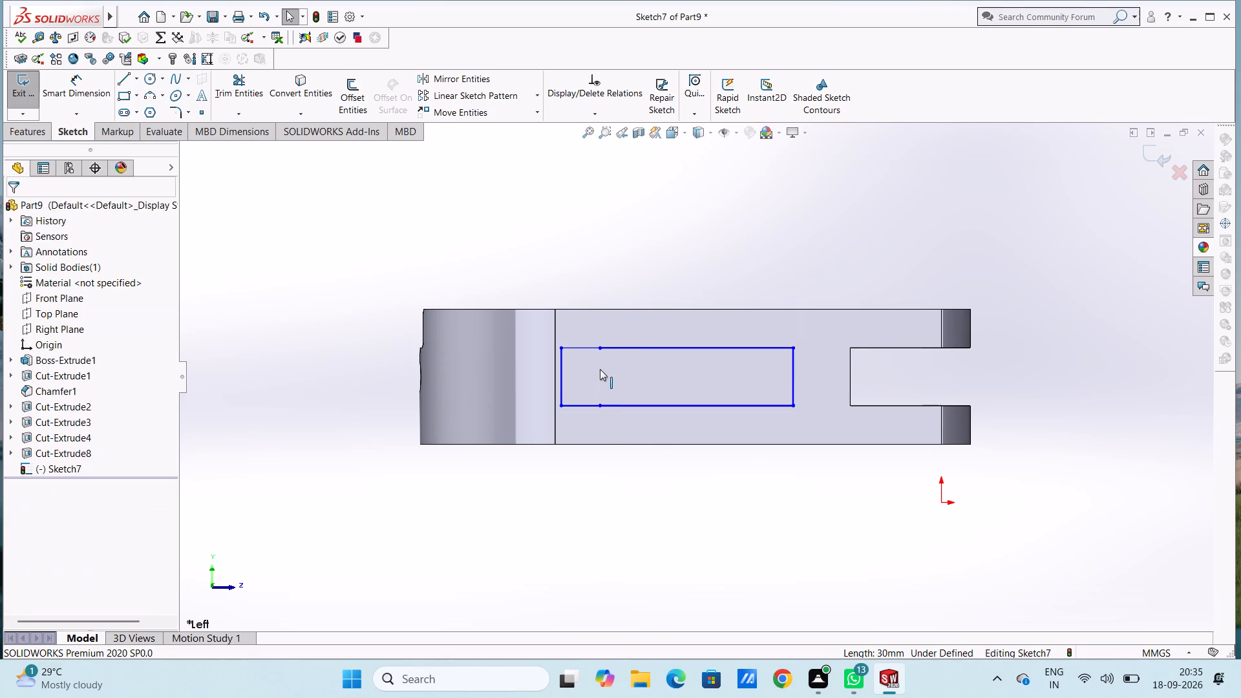
# Dimension the height of the longer rectangle's end line nearest the rounded end as 30 mm.
pyautogui.click(67, 103)
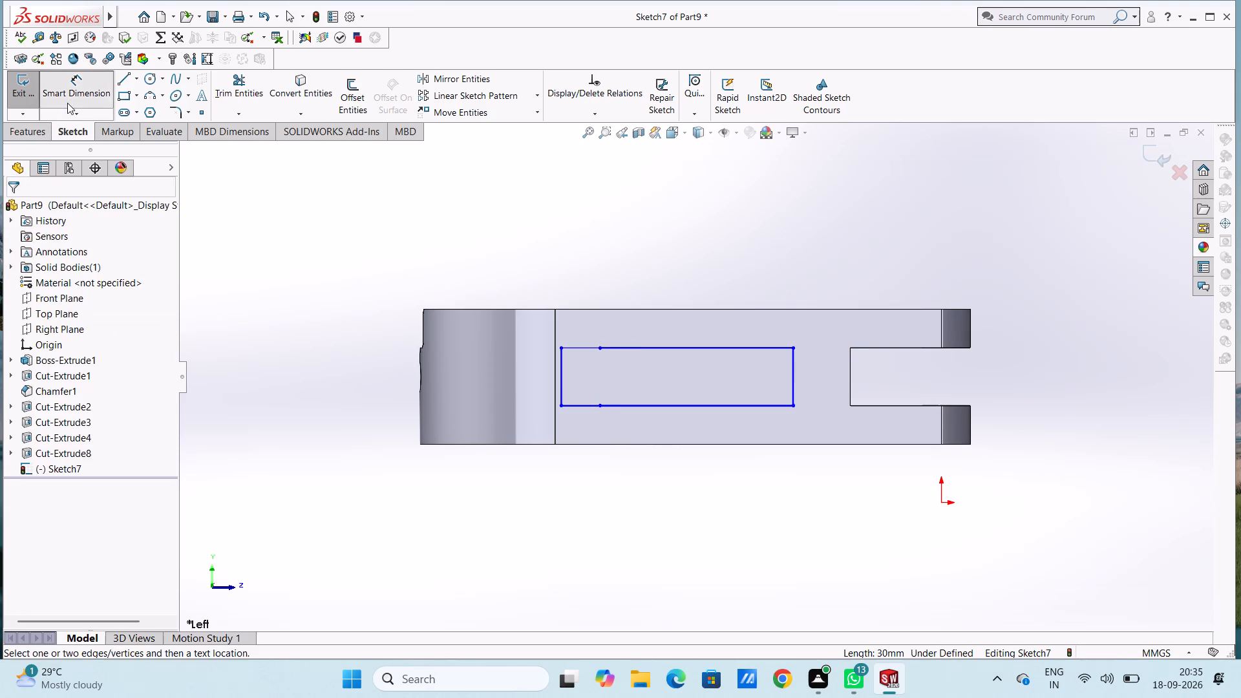
pyautogui.click(560, 375)
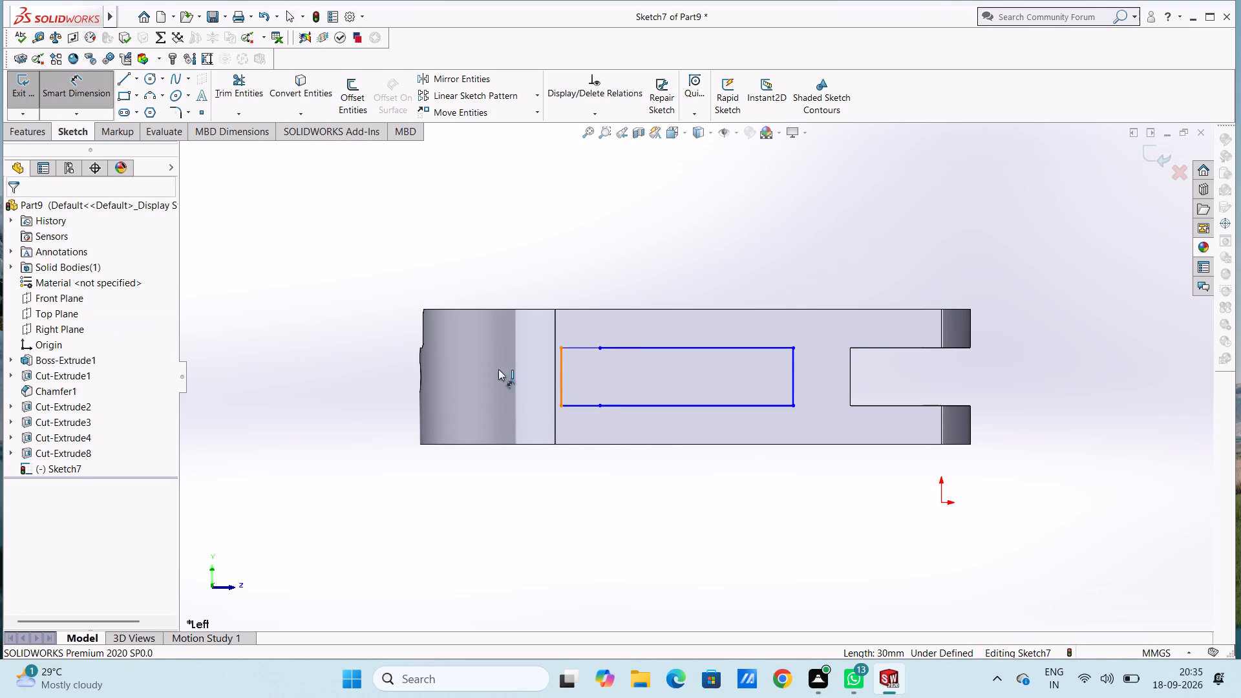
pyautogui.click(318, 343)
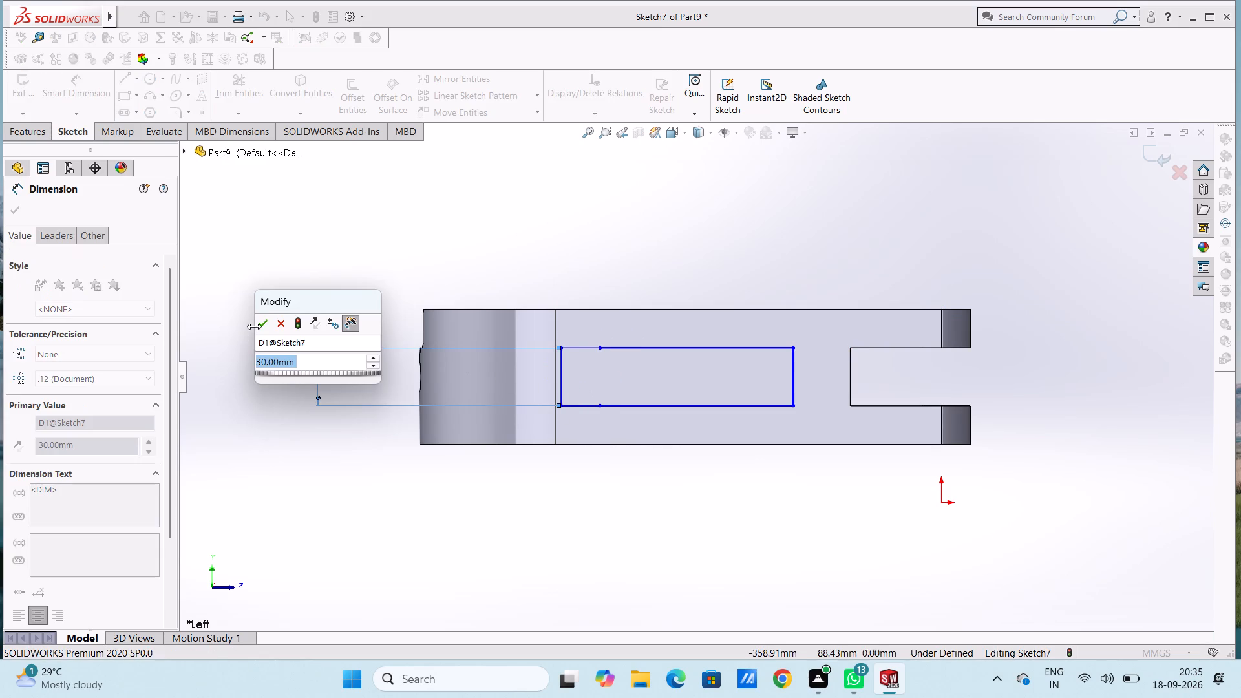
pyautogui.click(259, 322)
pyautogui.click(320, 237)
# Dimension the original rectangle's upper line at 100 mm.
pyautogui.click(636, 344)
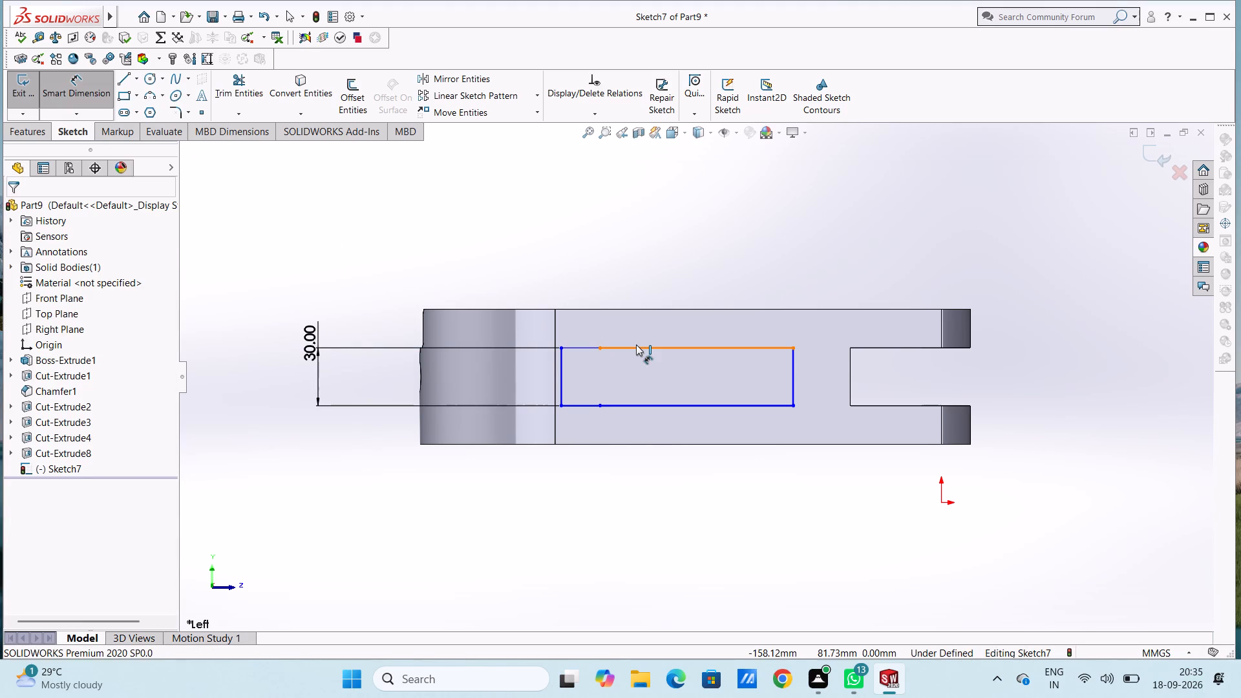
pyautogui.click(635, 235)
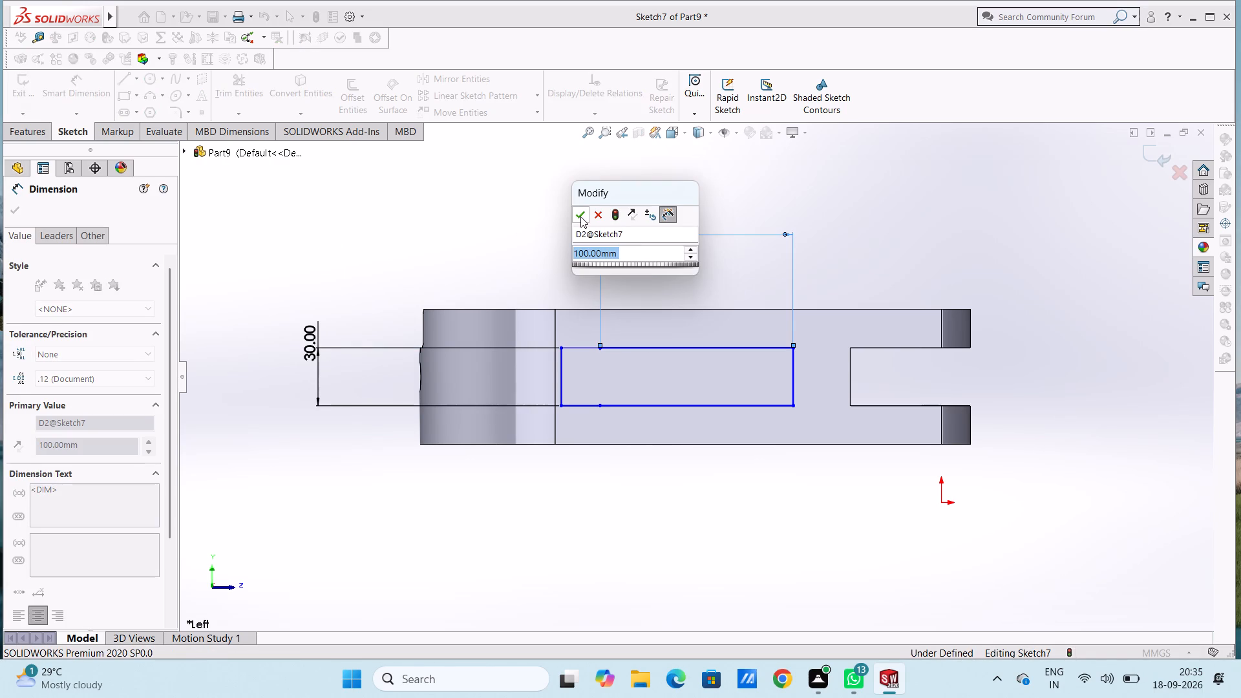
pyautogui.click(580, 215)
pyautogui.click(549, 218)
# Dimension the longer rectangle's full upper edge as 120 mm.
pyautogui.click(575, 348)
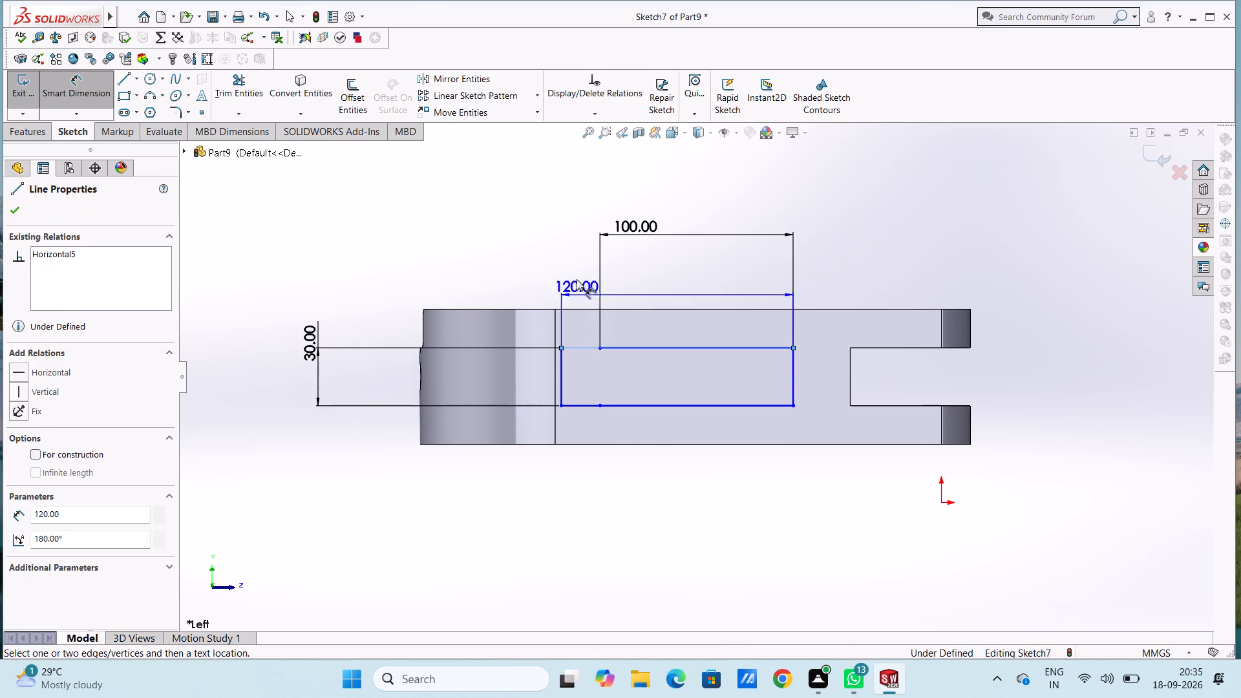
pyautogui.click(567, 229)
pyautogui.click(511, 212)
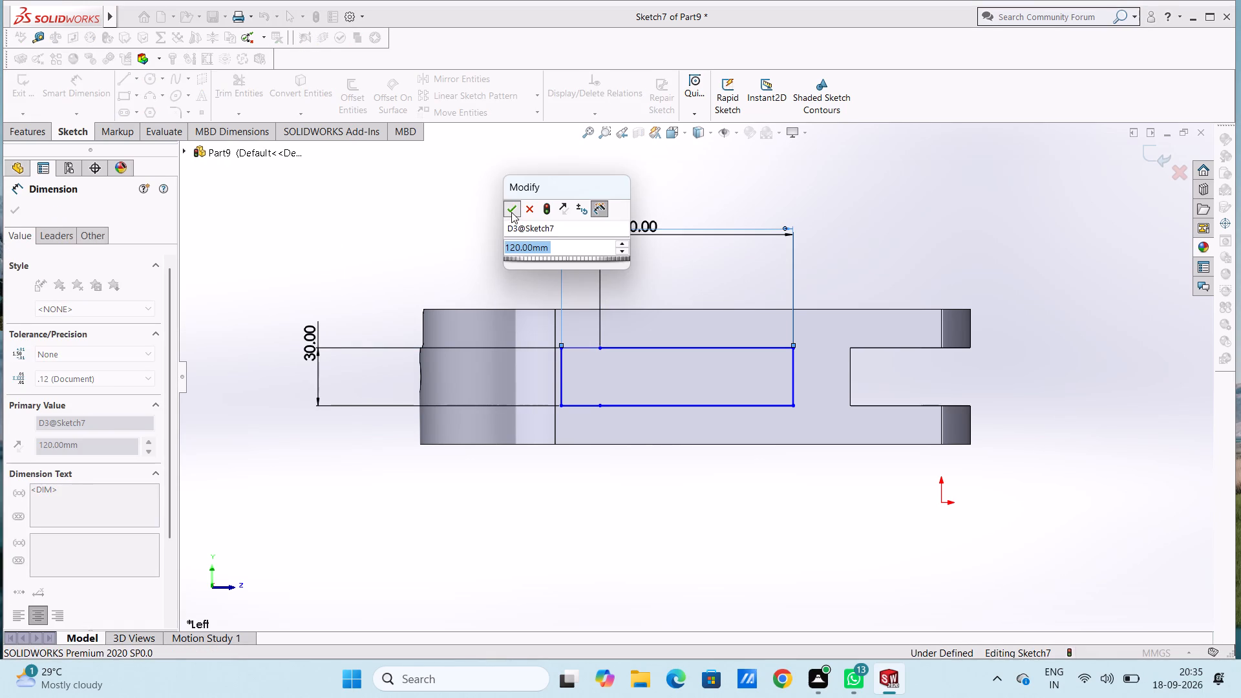
pyautogui.click(480, 225)
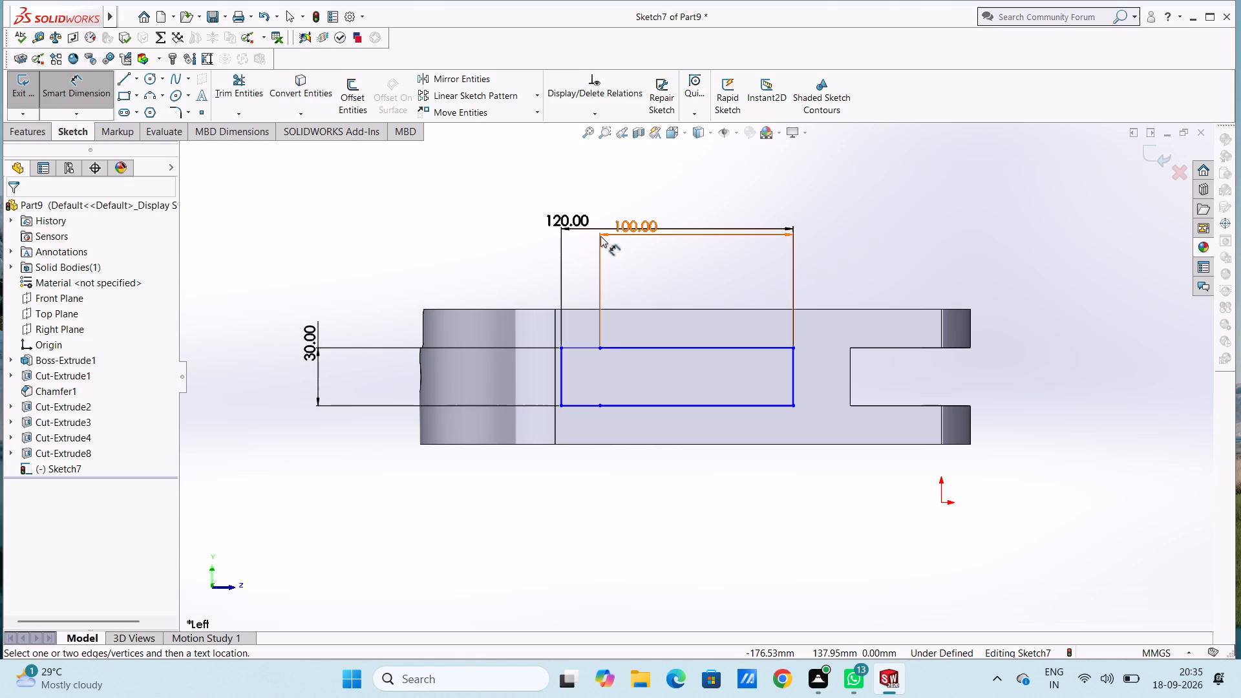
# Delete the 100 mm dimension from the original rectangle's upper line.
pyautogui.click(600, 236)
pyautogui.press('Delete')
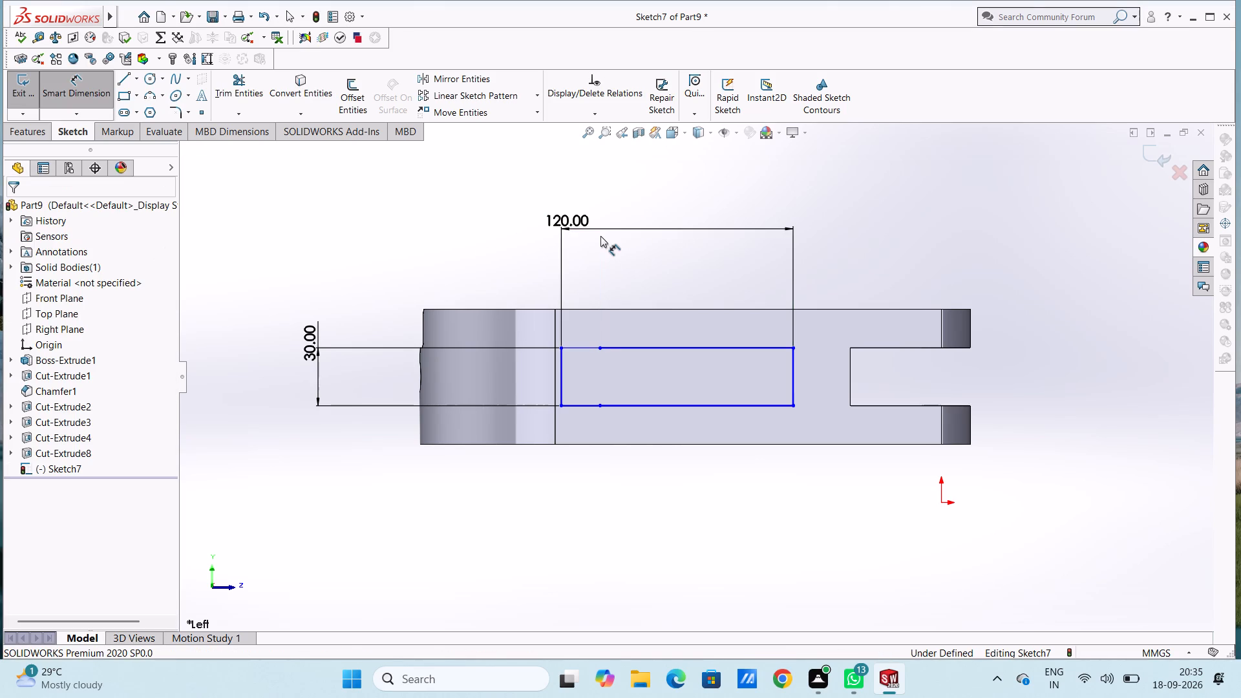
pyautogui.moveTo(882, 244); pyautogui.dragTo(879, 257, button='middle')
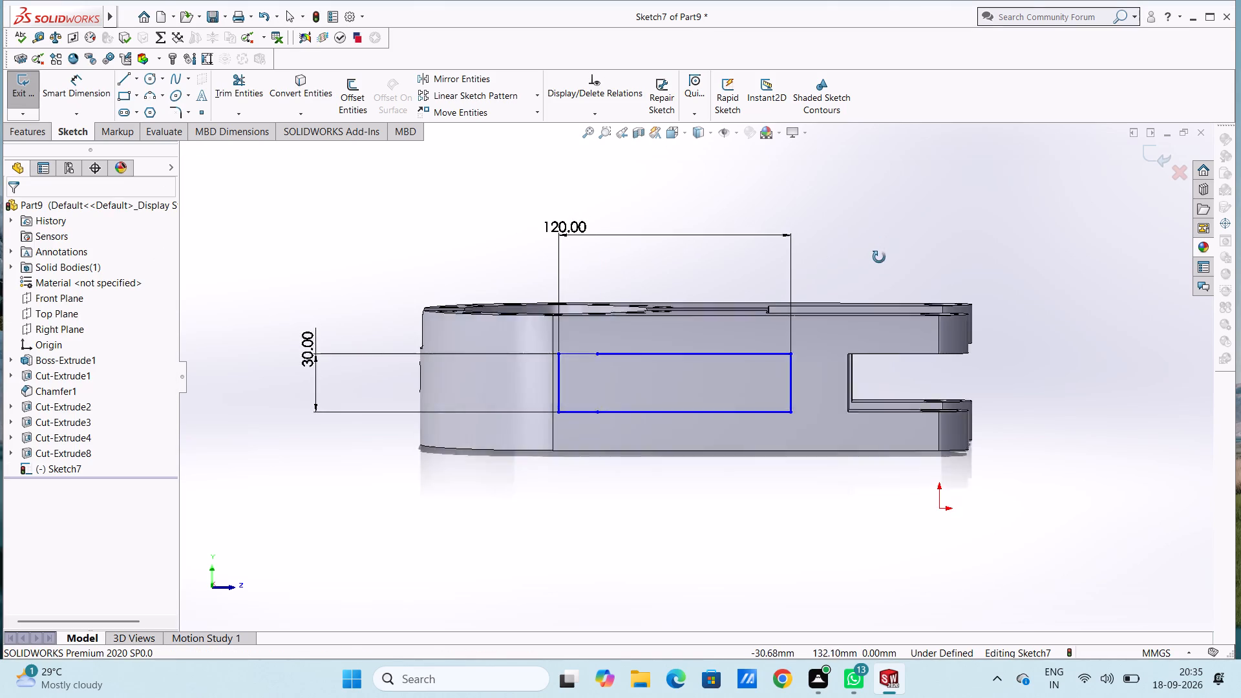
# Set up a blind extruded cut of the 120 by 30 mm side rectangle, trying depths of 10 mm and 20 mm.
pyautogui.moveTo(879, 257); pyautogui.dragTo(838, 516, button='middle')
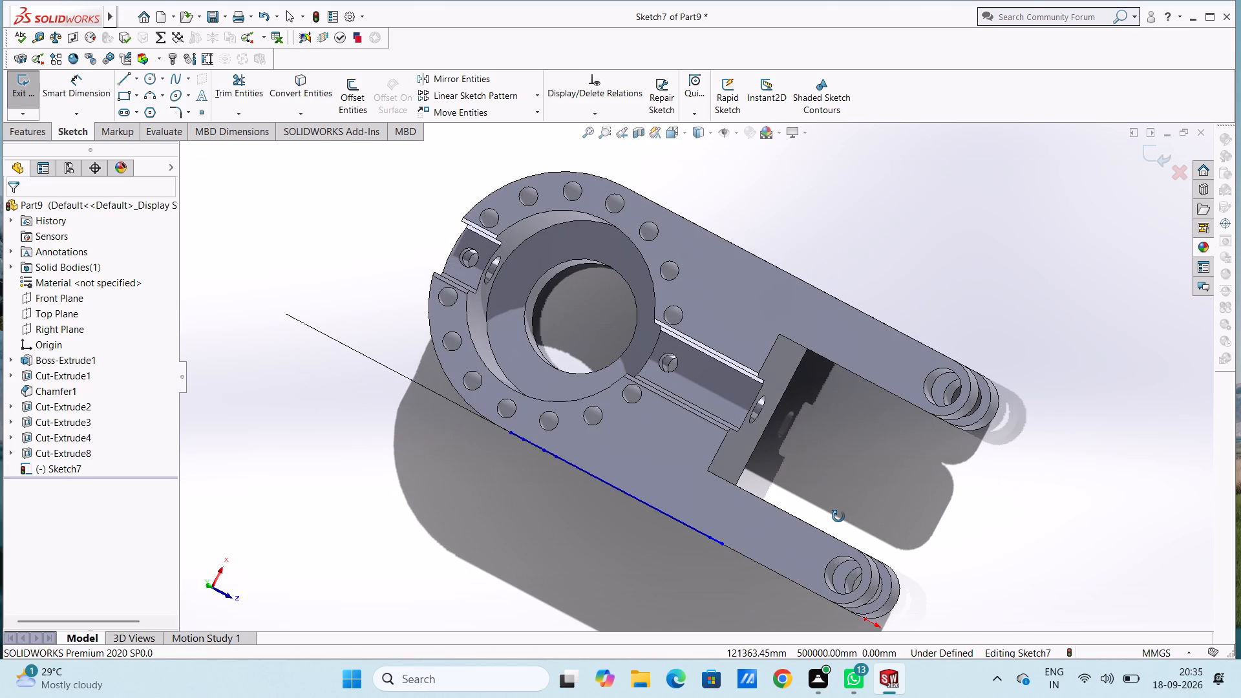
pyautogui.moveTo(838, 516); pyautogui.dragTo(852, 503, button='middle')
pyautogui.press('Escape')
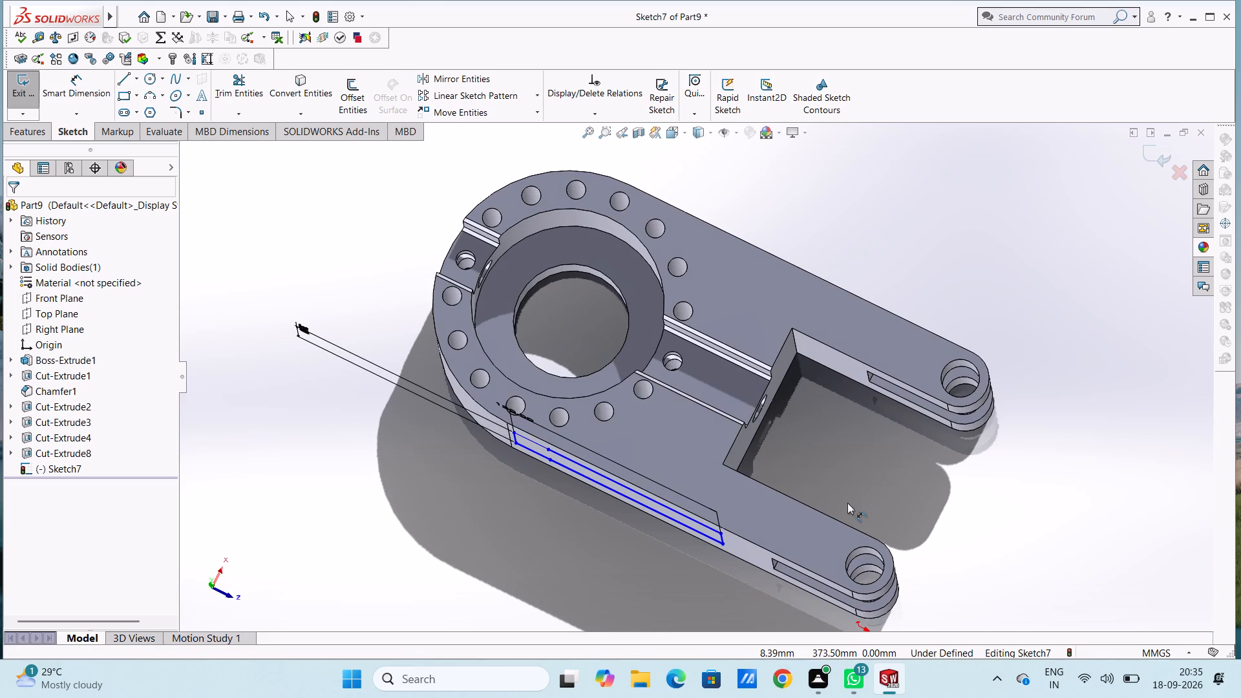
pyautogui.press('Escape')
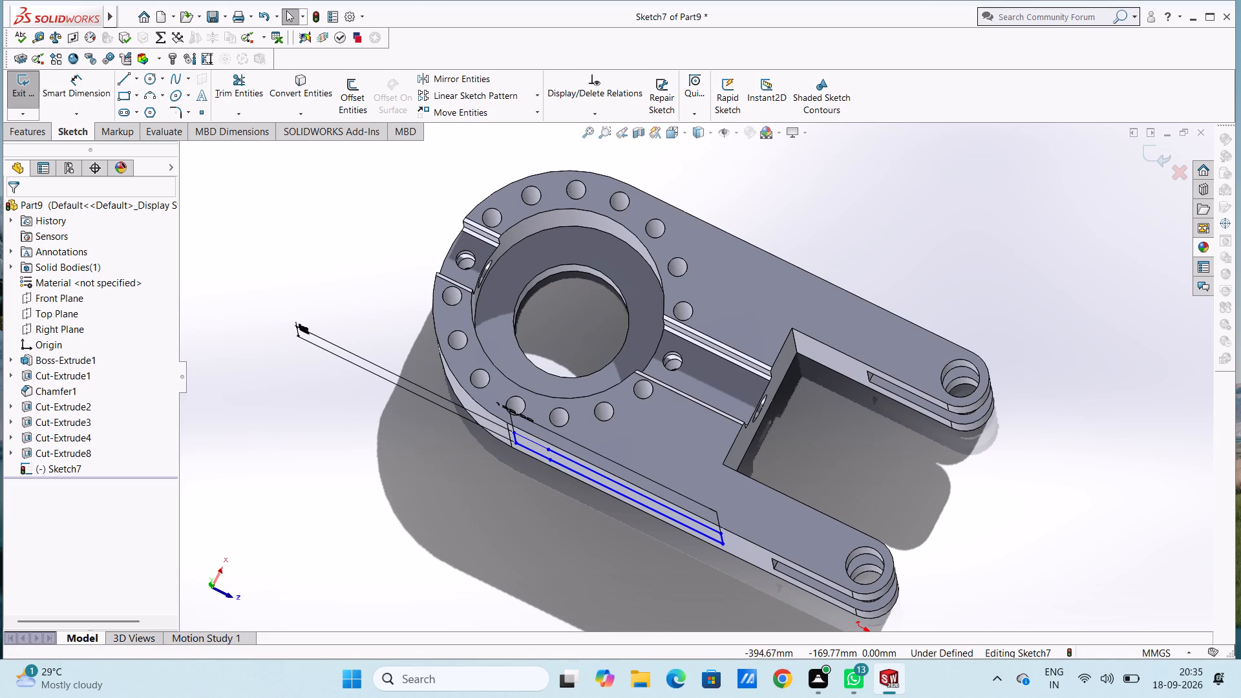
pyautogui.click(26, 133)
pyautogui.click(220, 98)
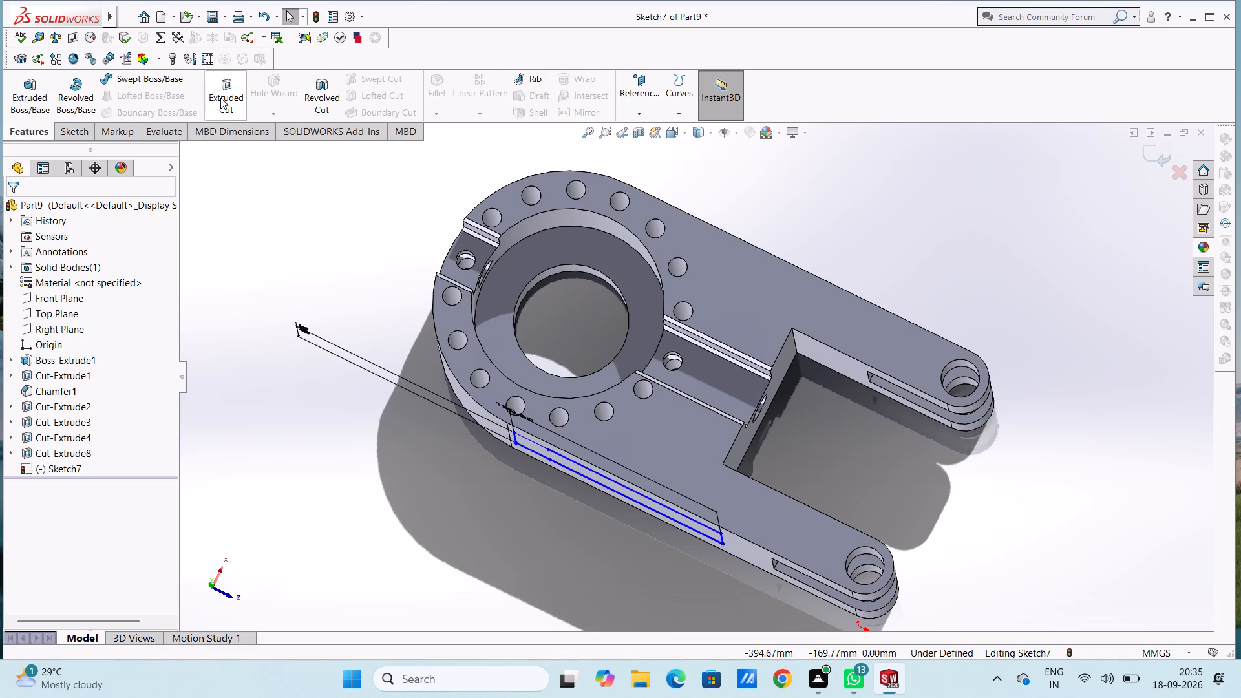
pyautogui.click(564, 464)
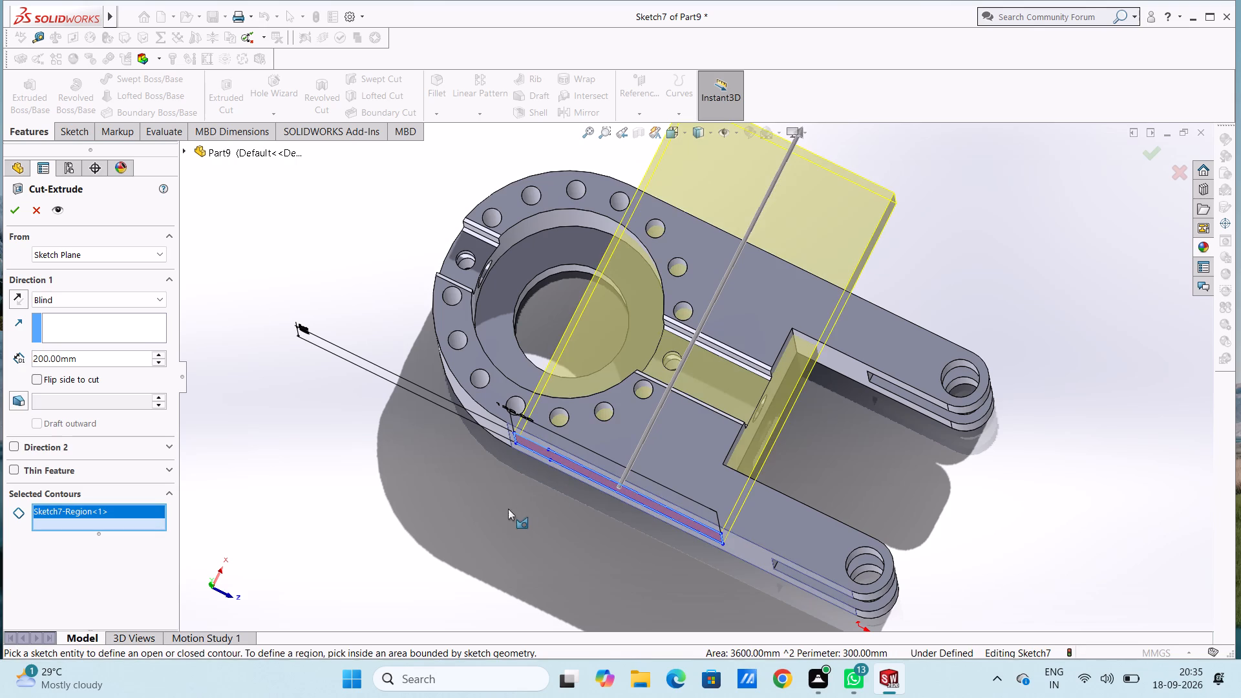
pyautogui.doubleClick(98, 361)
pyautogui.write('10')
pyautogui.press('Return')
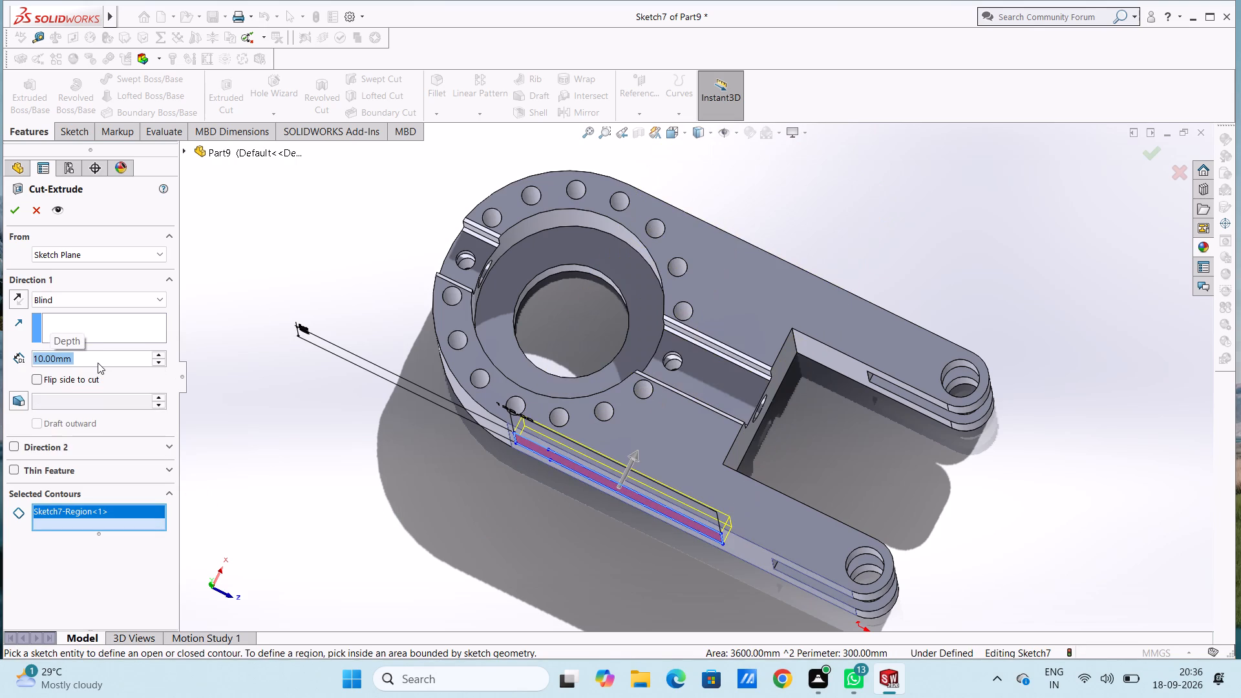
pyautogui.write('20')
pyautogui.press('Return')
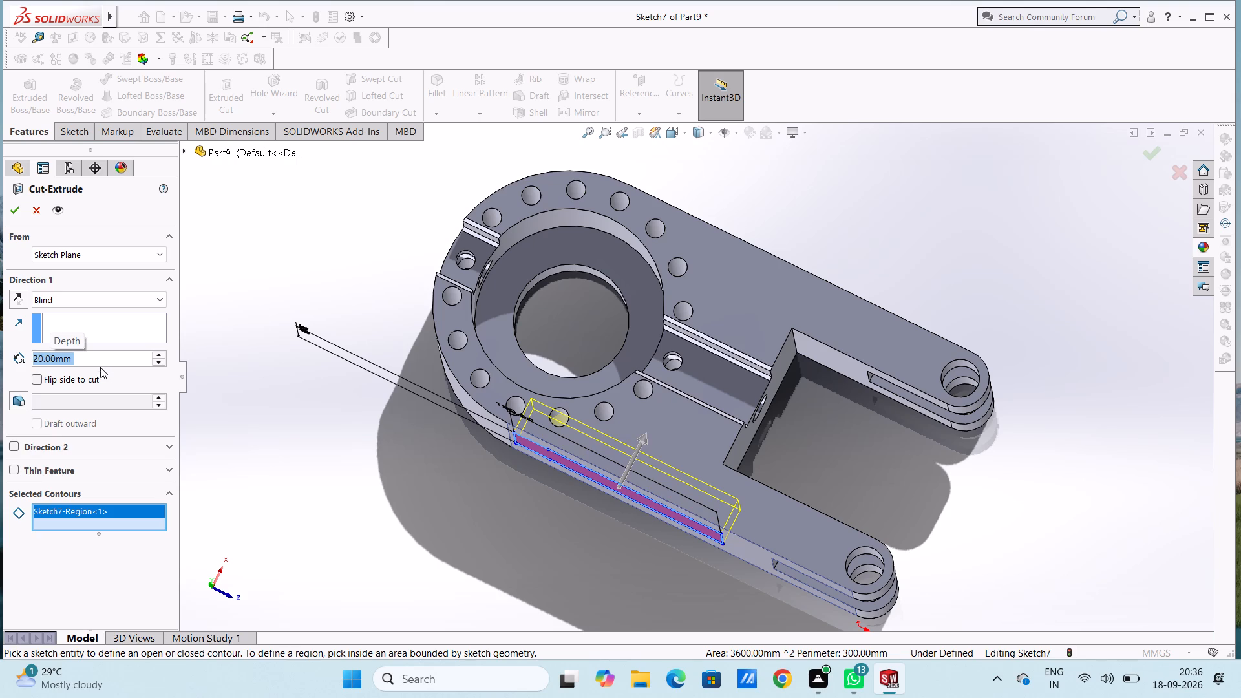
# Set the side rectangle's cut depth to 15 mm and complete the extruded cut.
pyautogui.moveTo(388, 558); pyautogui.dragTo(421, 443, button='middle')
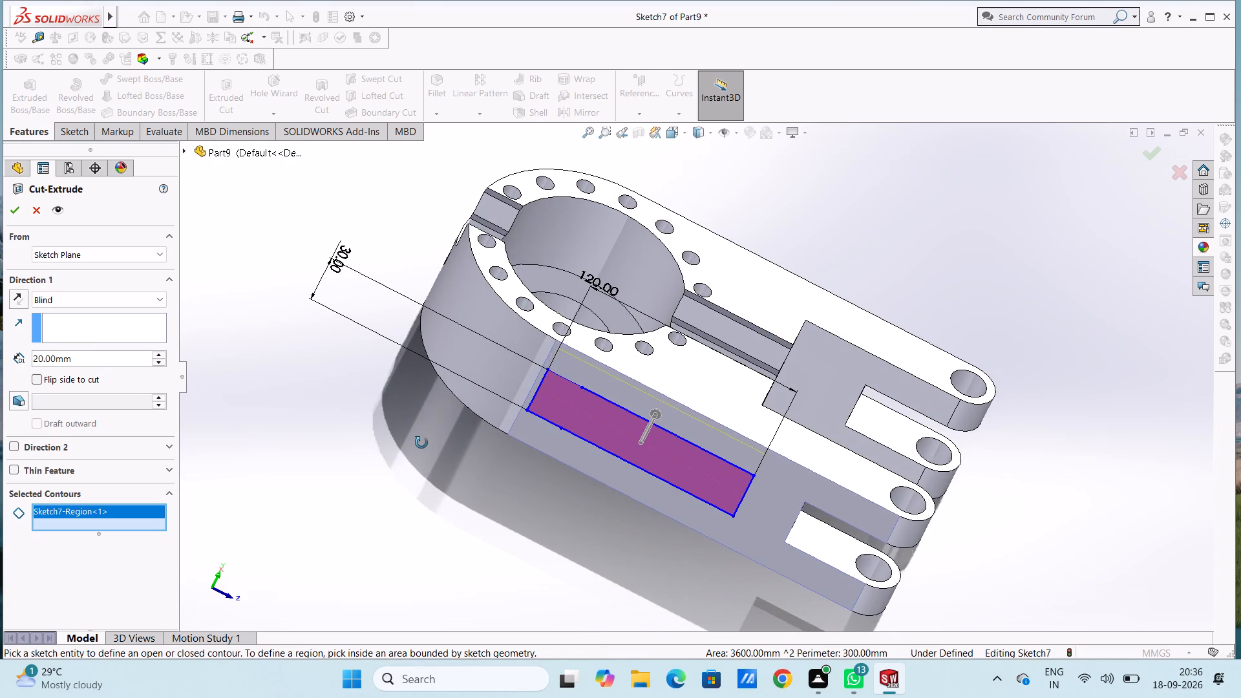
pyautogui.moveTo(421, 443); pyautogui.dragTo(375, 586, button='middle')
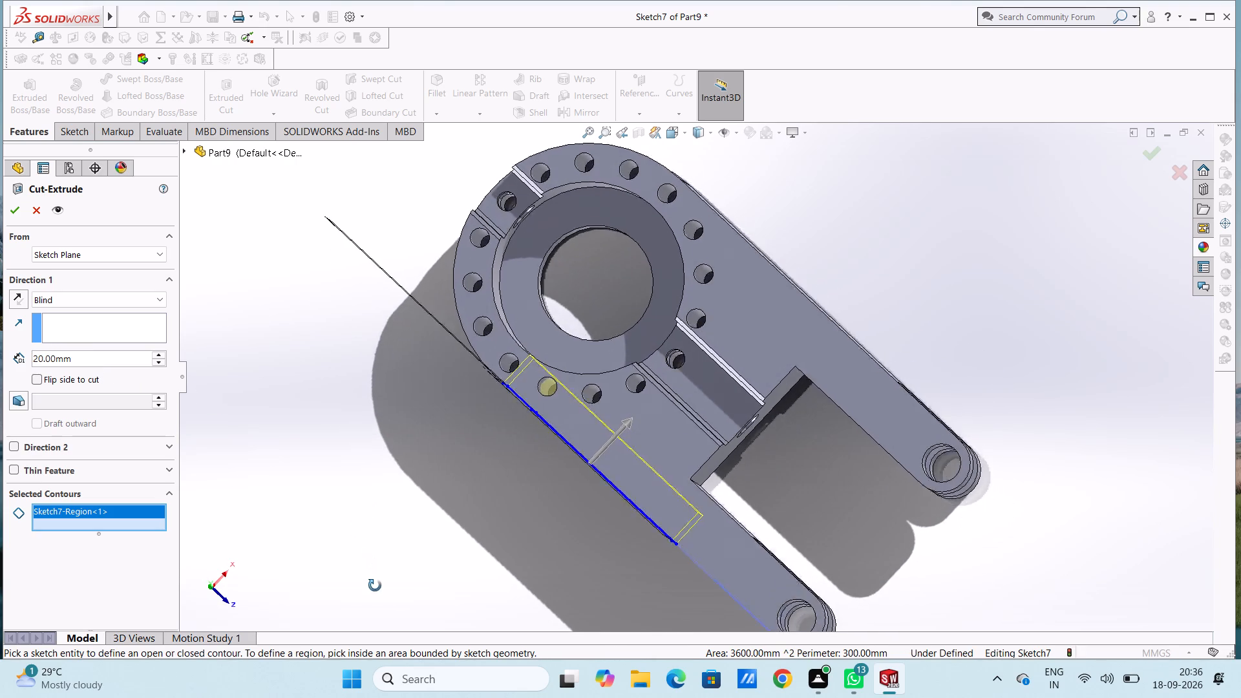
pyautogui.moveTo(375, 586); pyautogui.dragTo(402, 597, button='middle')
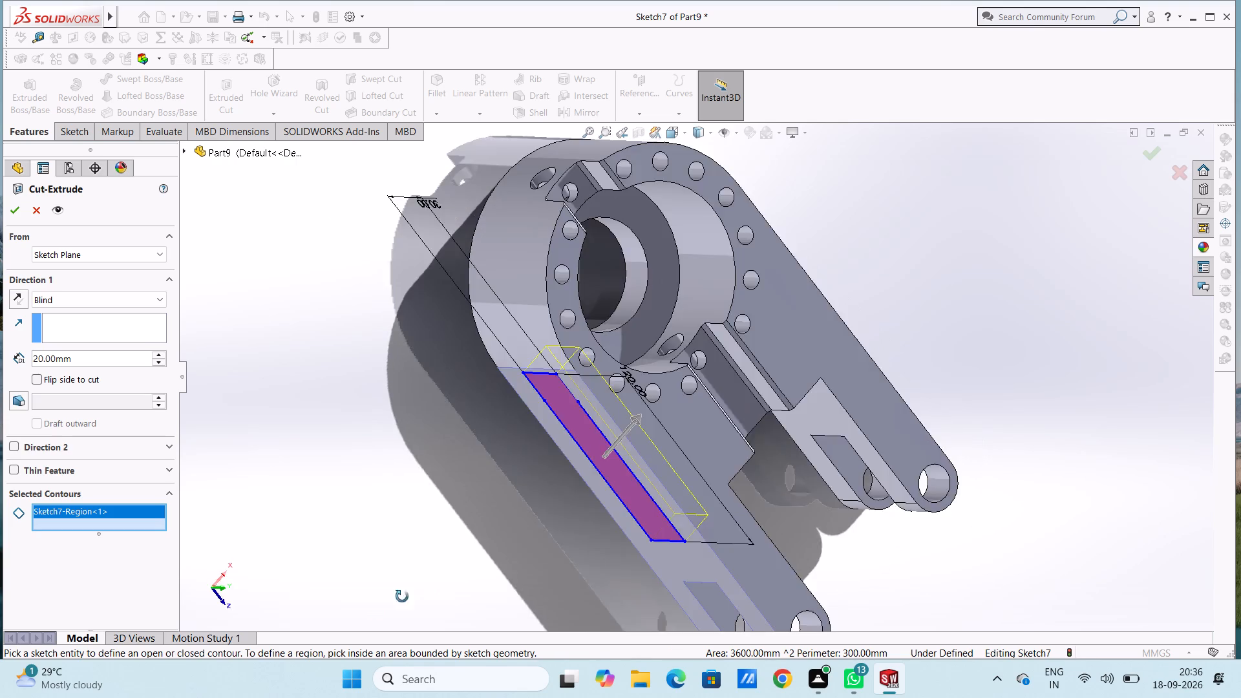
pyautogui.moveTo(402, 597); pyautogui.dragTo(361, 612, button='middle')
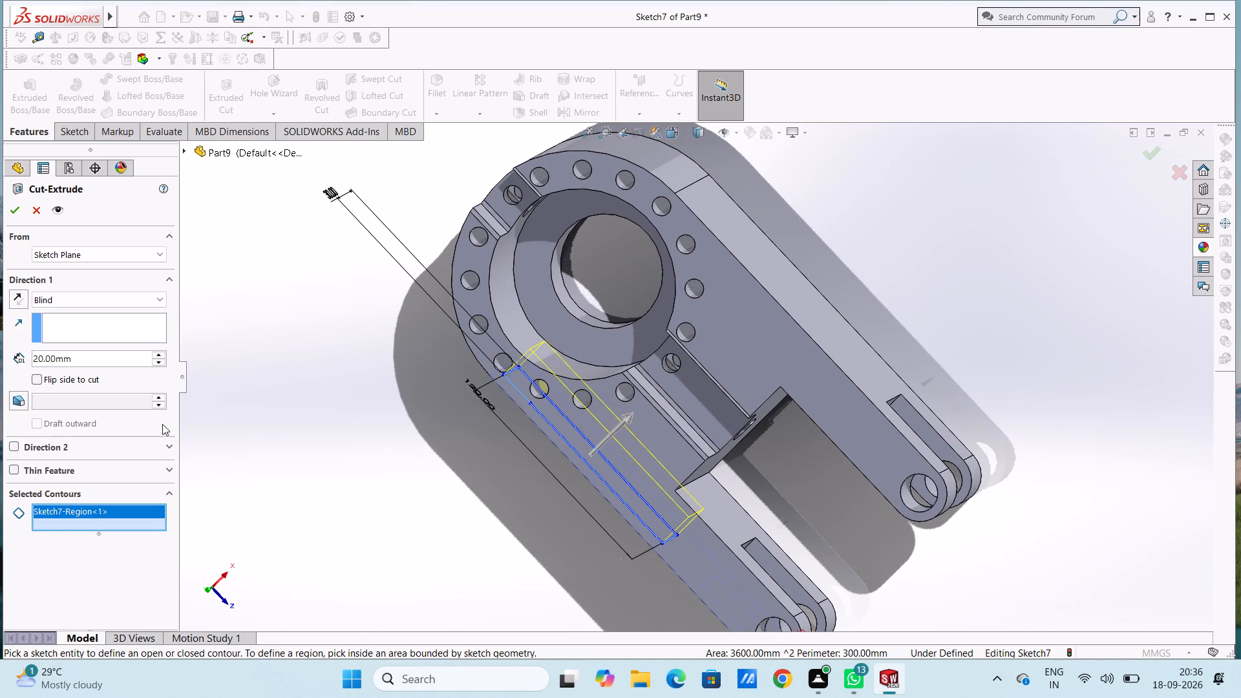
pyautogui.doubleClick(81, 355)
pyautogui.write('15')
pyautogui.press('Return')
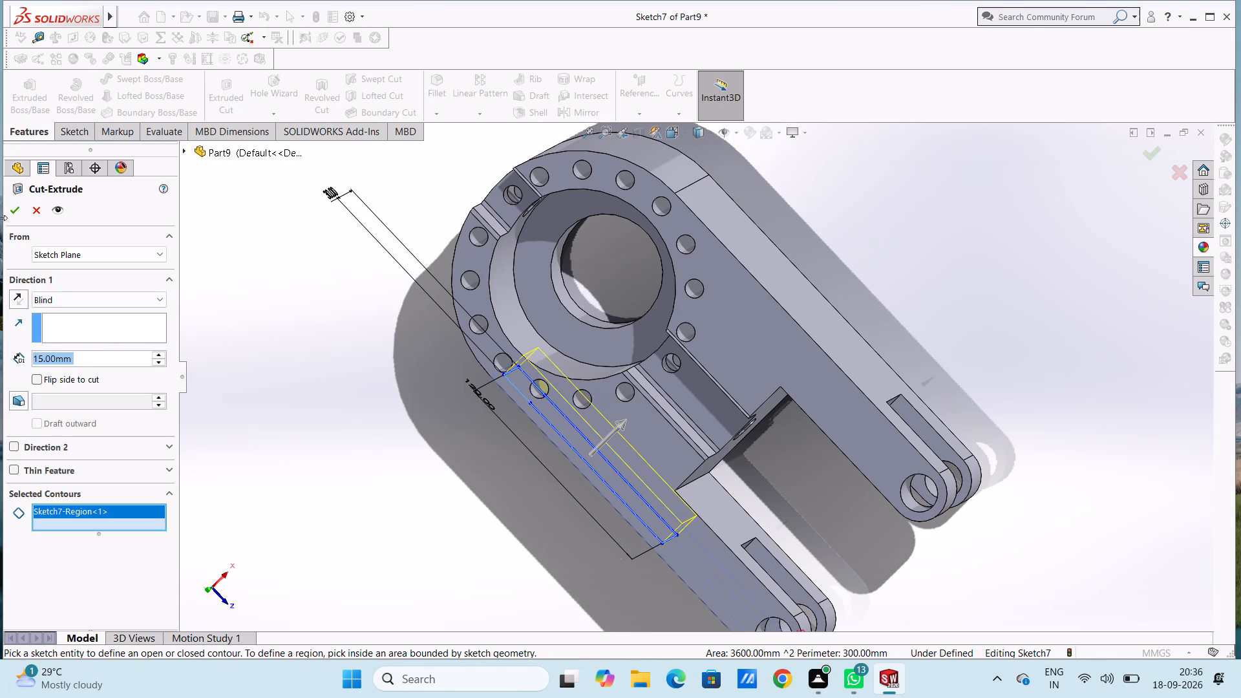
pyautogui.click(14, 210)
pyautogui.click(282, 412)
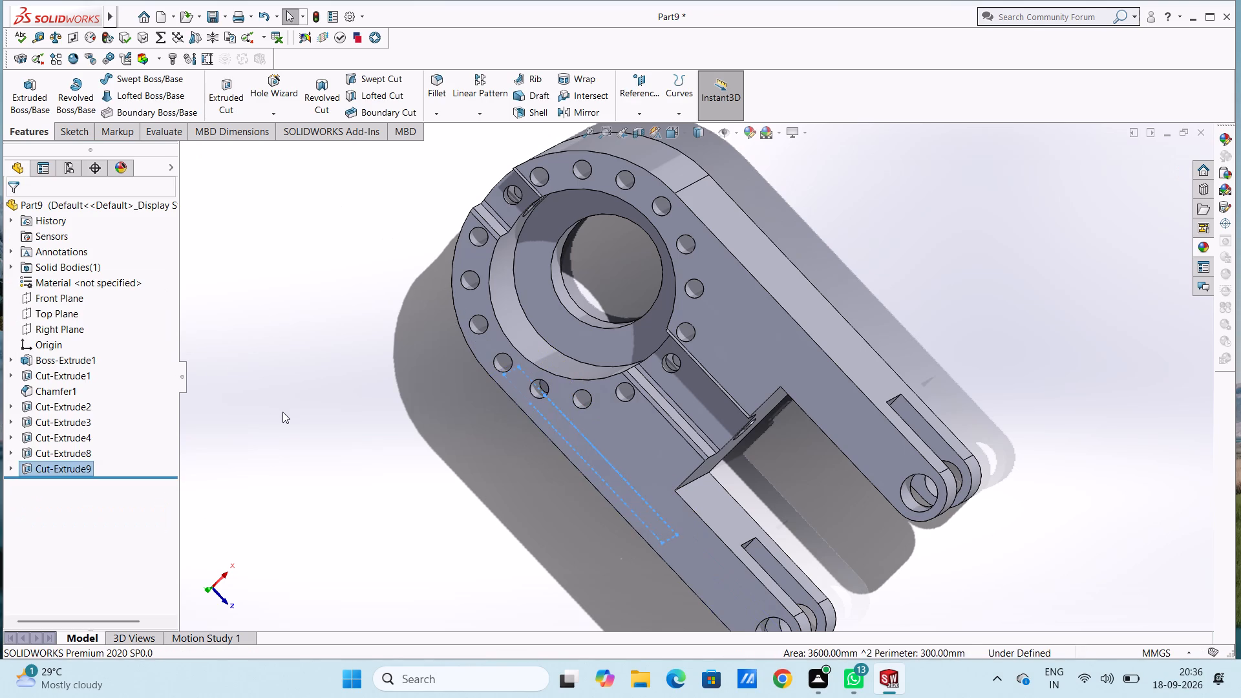
# Examine the side pocket's depth and where it meets the patterned holes from several angles.
pyautogui.moveTo(286, 412); pyautogui.dragTo(362, 281, button='middle')
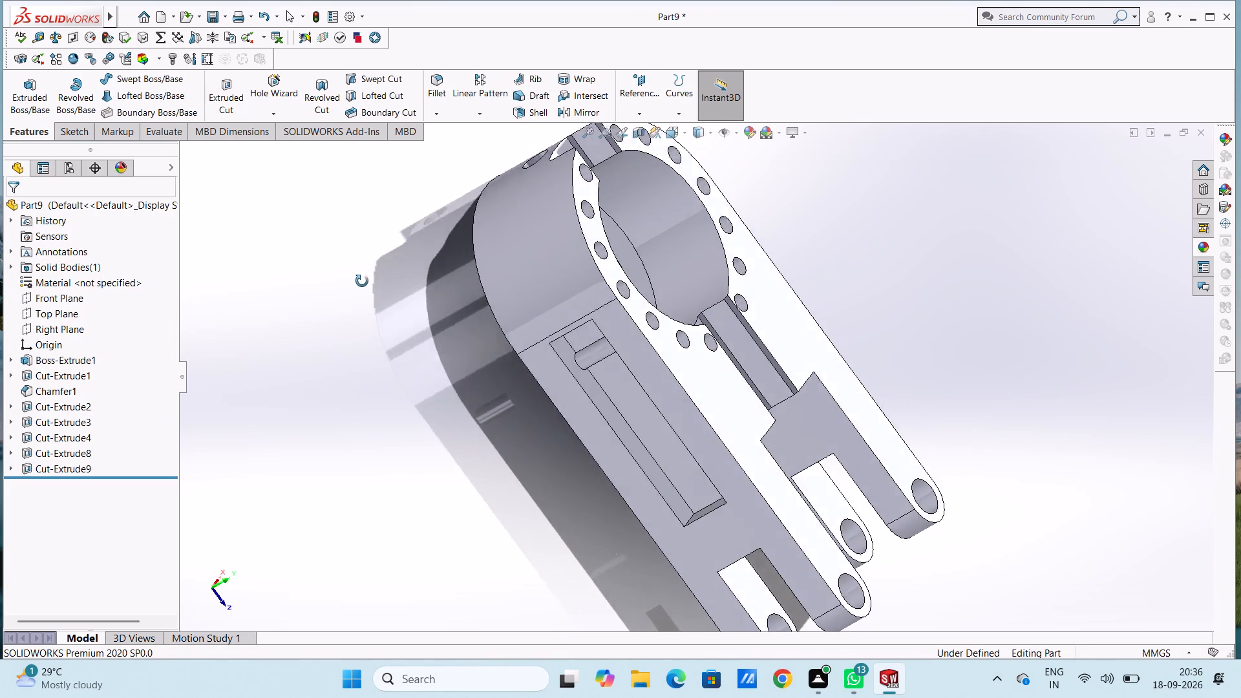
pyautogui.moveTo(362, 281); pyautogui.dragTo(370, 173, button='middle')
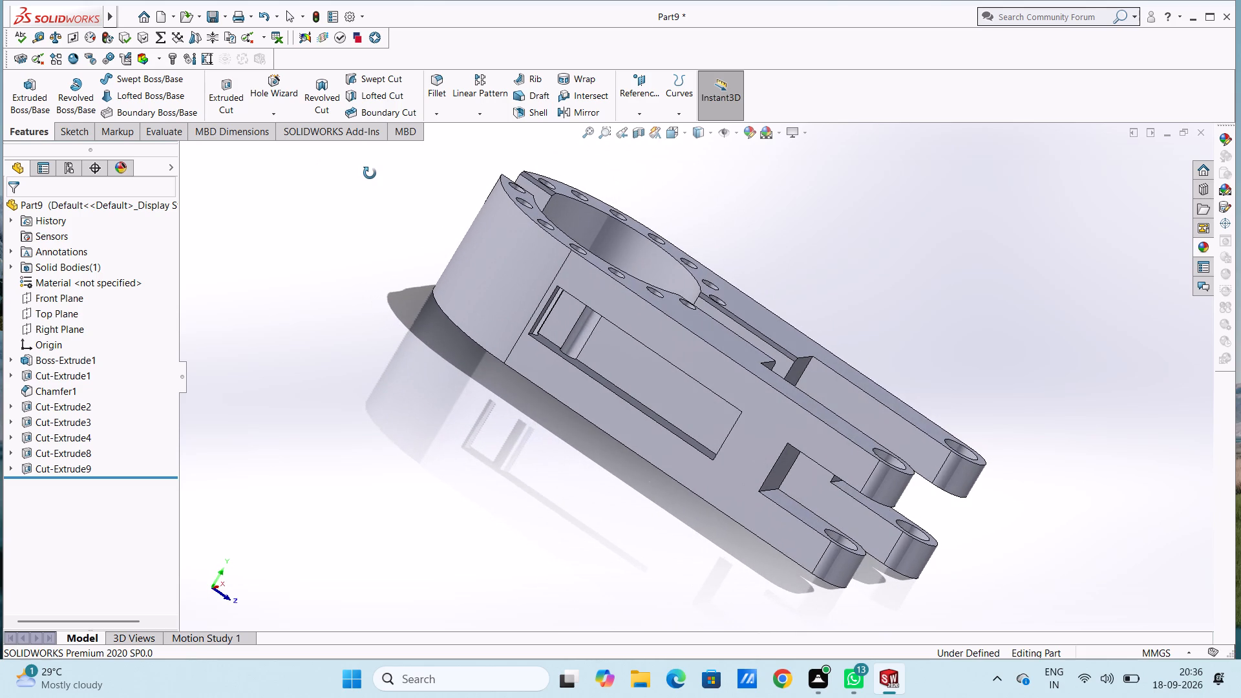
pyautogui.moveTo(370, 173); pyautogui.dragTo(320, 271, button='middle')
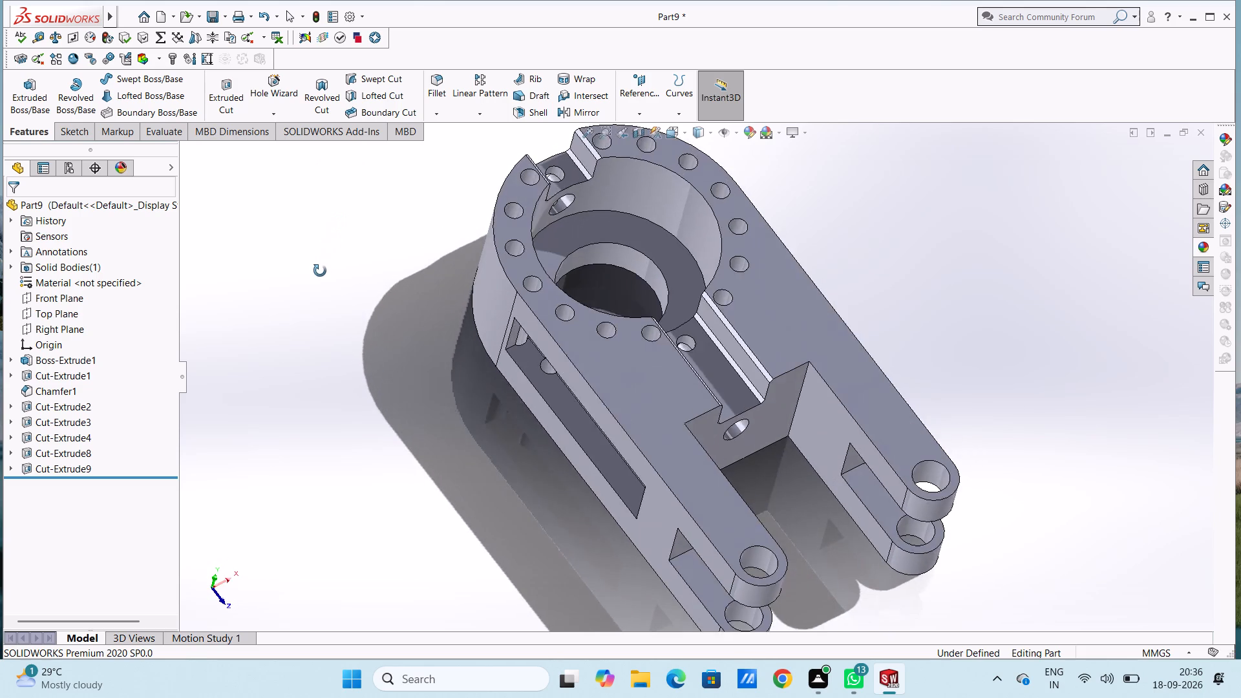
pyautogui.moveTo(320, 271); pyautogui.dragTo(300, 414, button='middle')
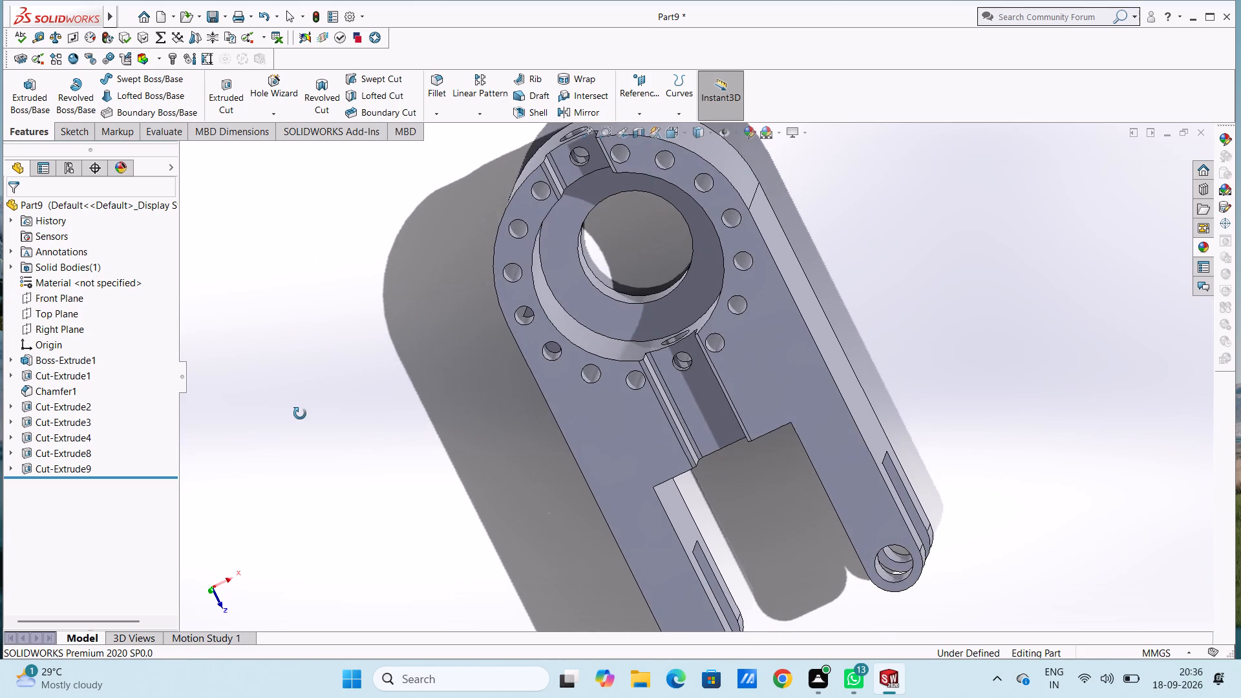
pyautogui.moveTo(300, 414); pyautogui.dragTo(358, 246, button='middle')
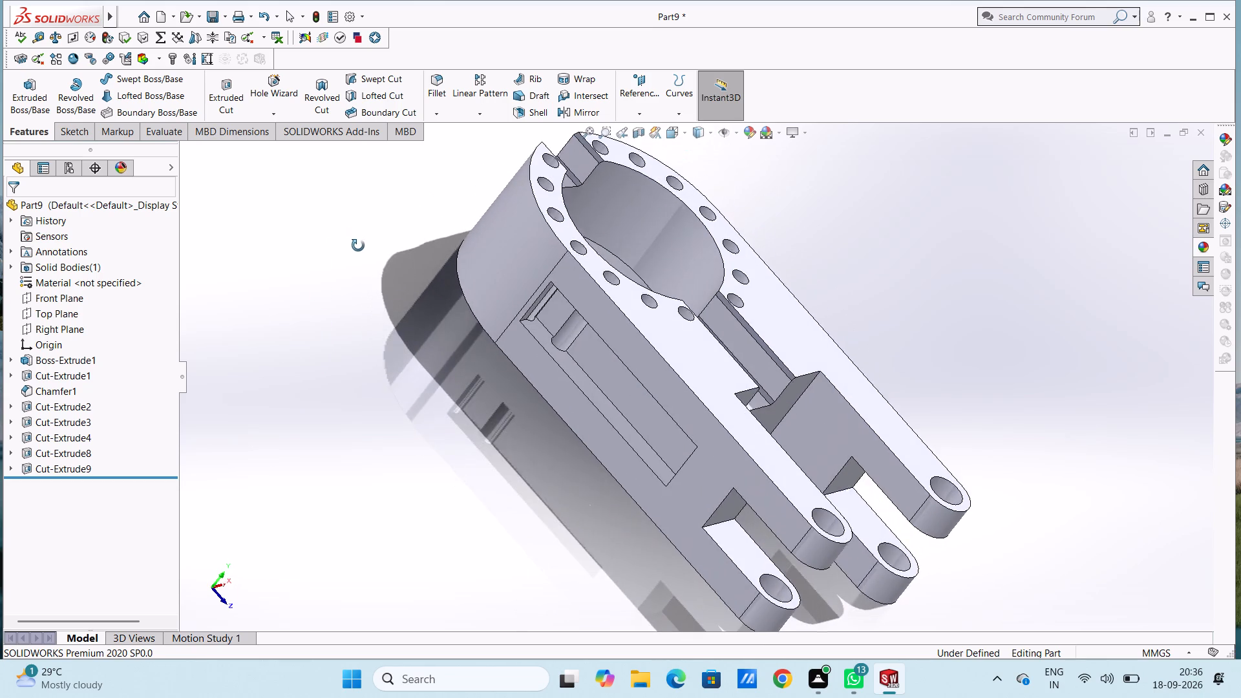
pyautogui.moveTo(358, 246); pyautogui.dragTo(288, 326, button='middle')
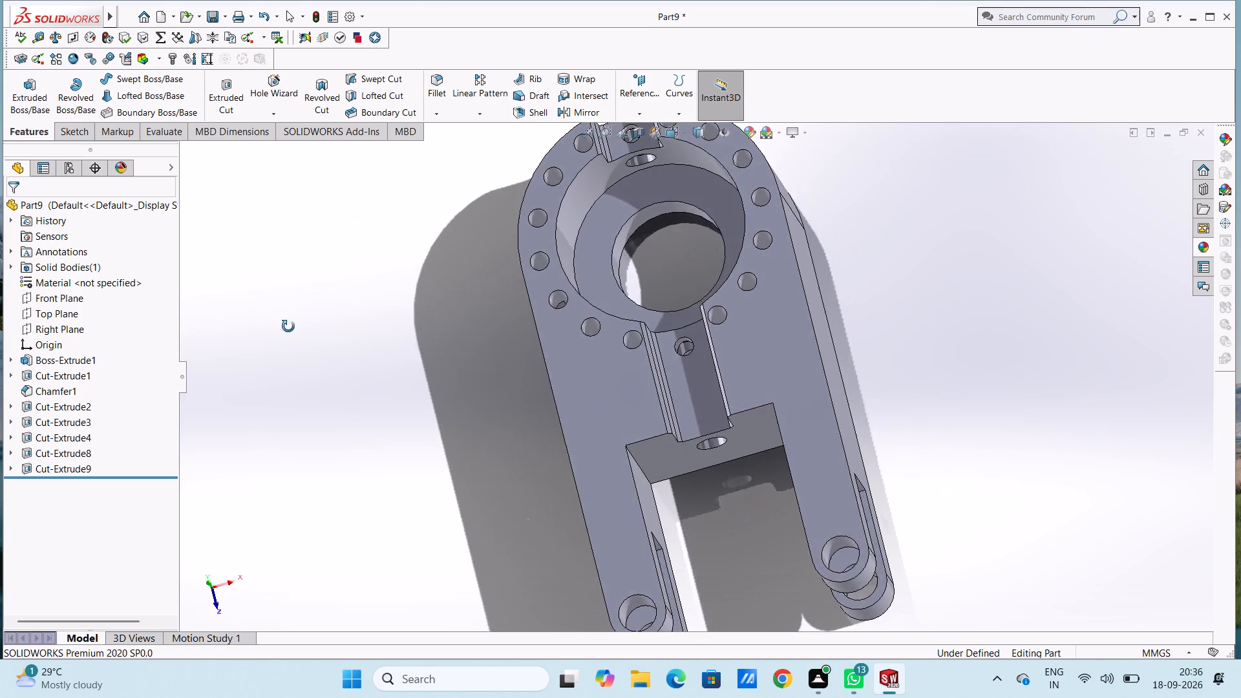
pyautogui.moveTo(288, 326); pyautogui.dragTo(391, 228, button='middle')
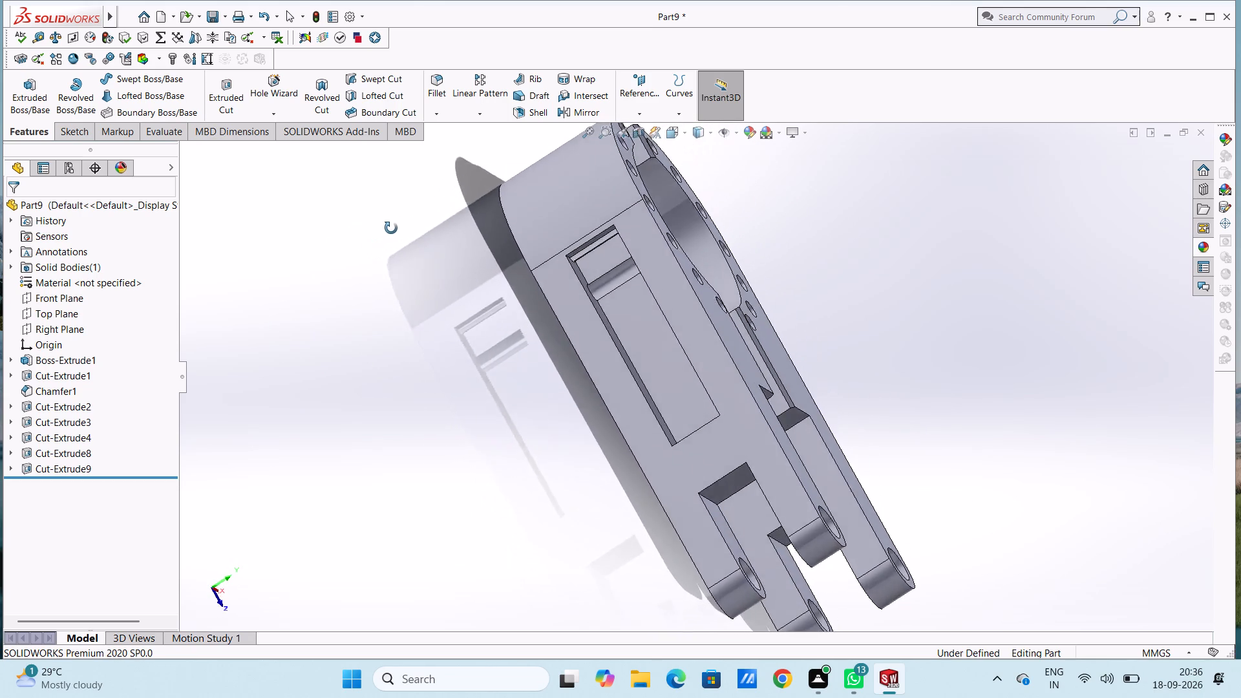
pyautogui.moveTo(391, 228); pyautogui.dragTo(354, 283, button='middle')
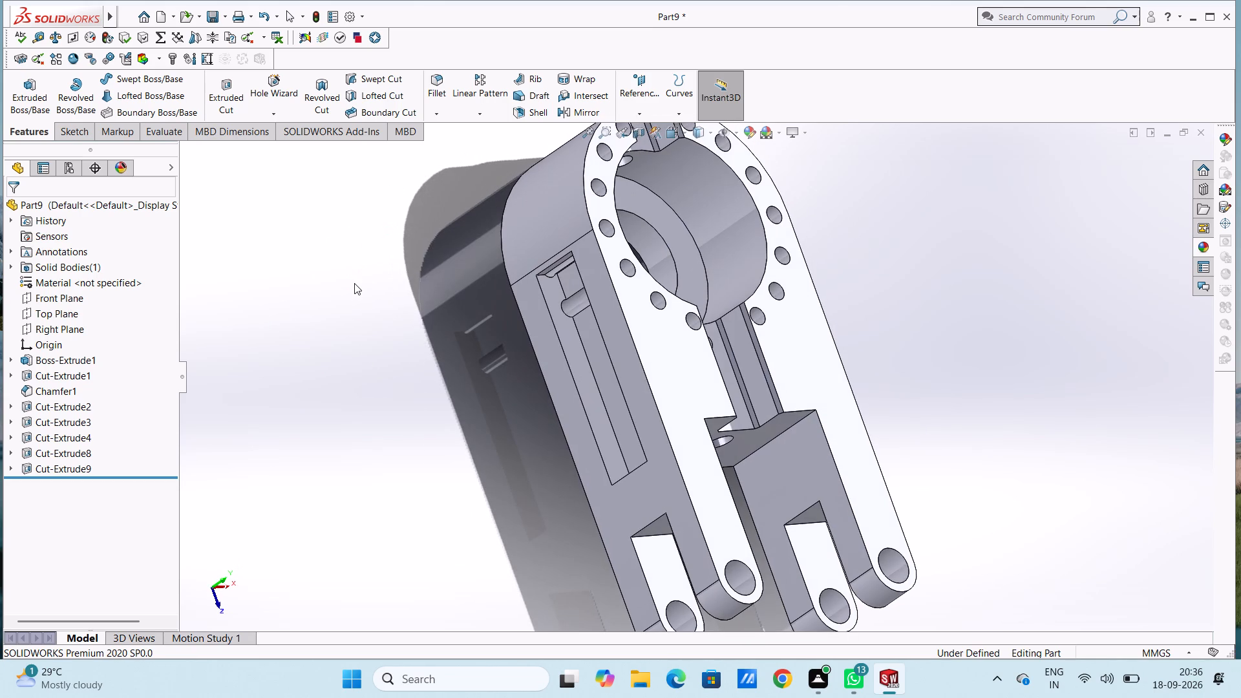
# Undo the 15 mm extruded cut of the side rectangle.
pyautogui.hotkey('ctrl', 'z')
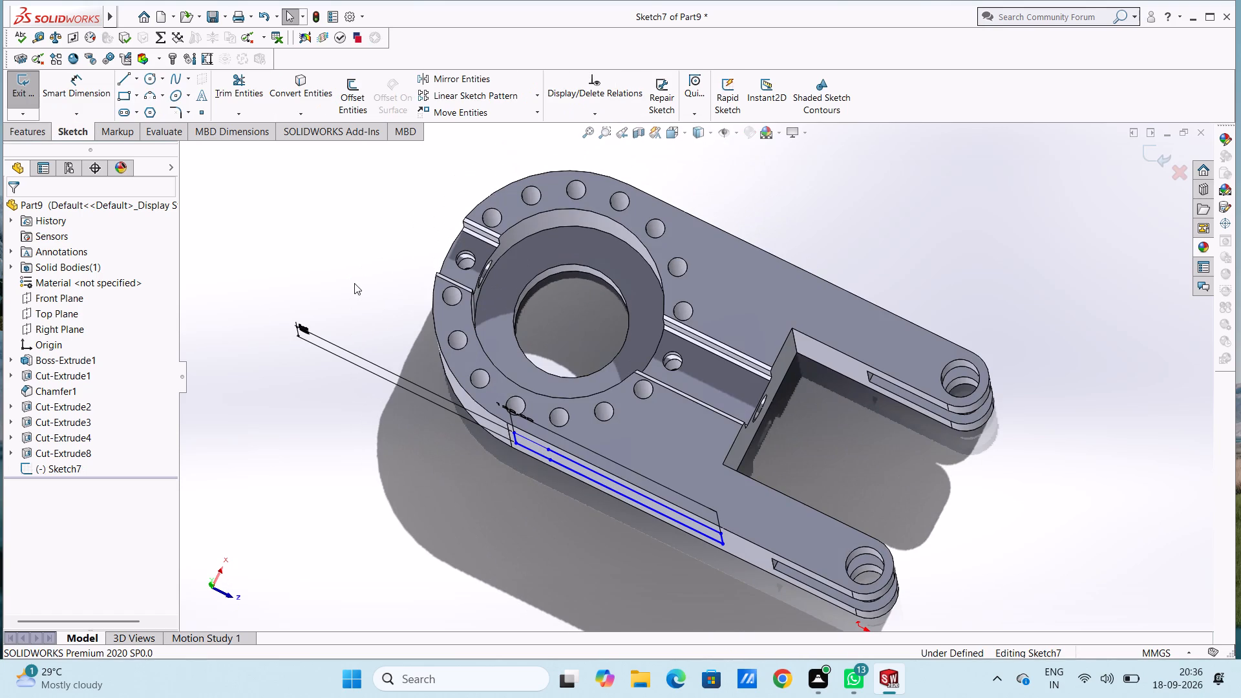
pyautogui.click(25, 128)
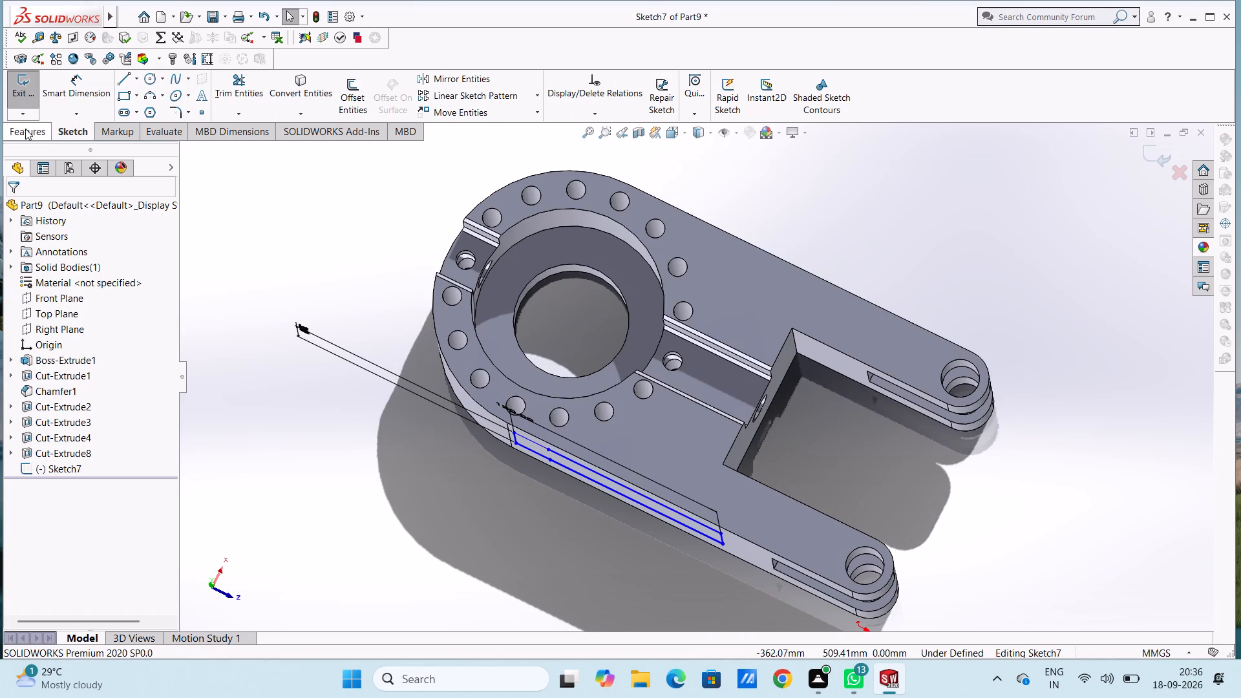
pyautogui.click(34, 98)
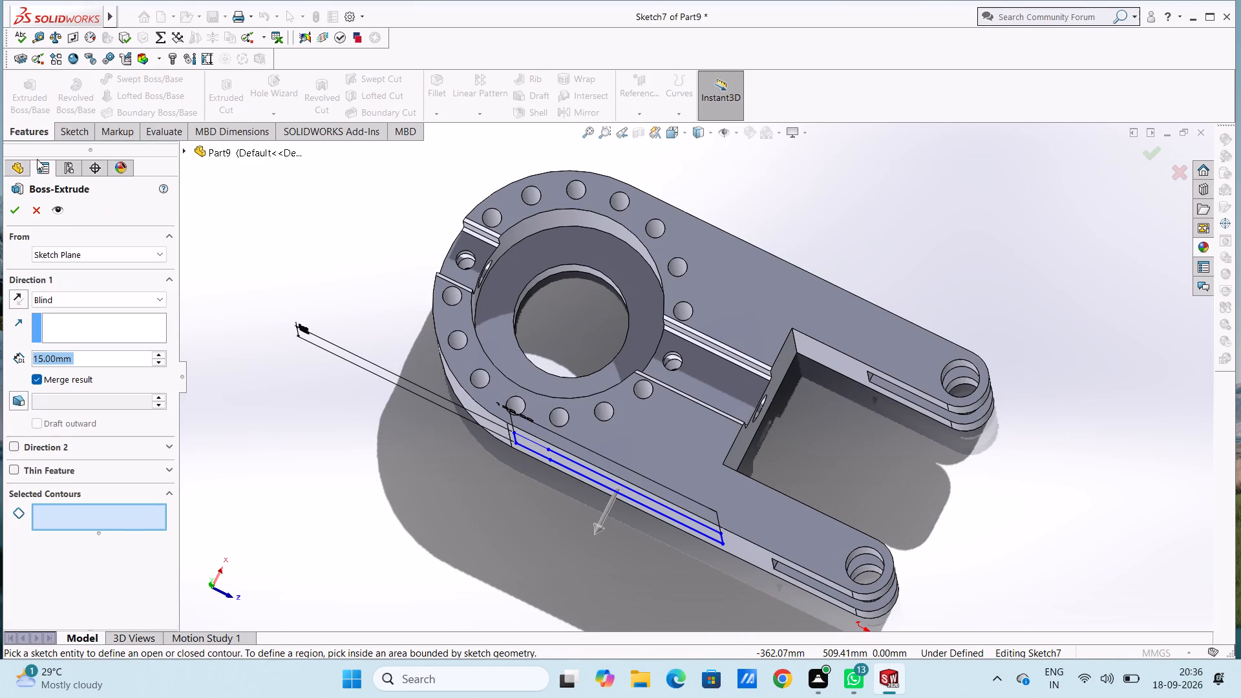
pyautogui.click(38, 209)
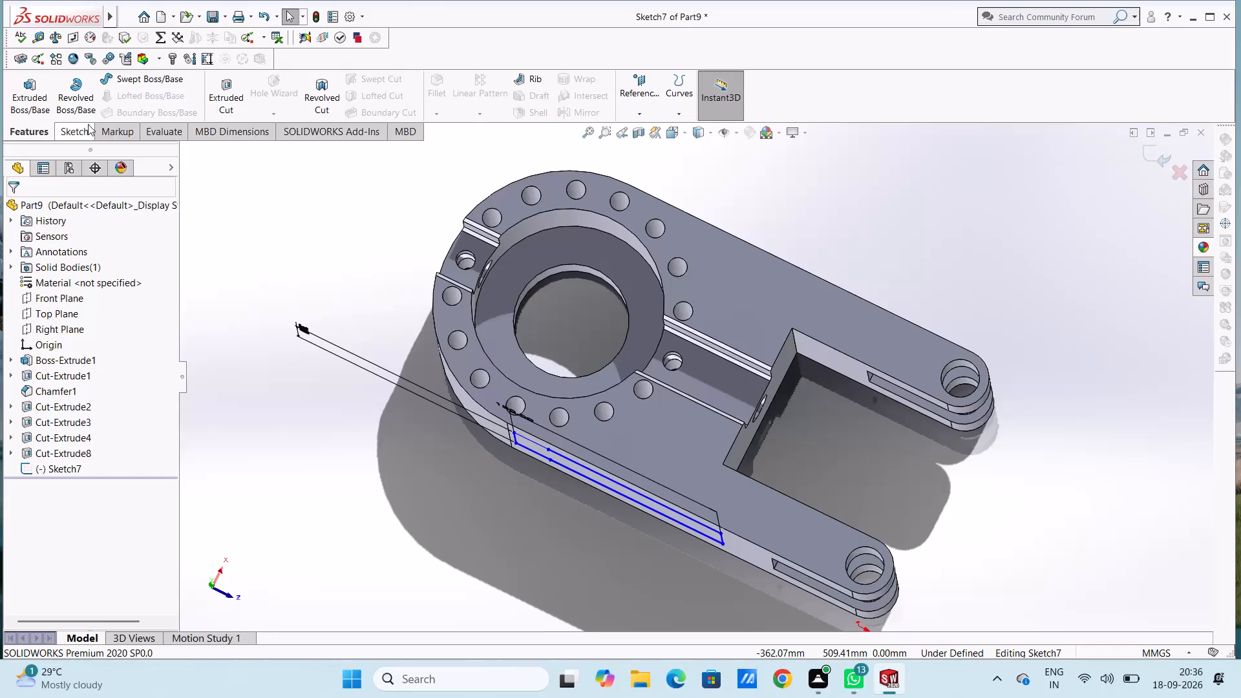
# Extrude-cut the 120 by 30 mm side rectangle to a blind depth of 7 mm, after trying 10 mm and 8 mm.
pyautogui.click(220, 96)
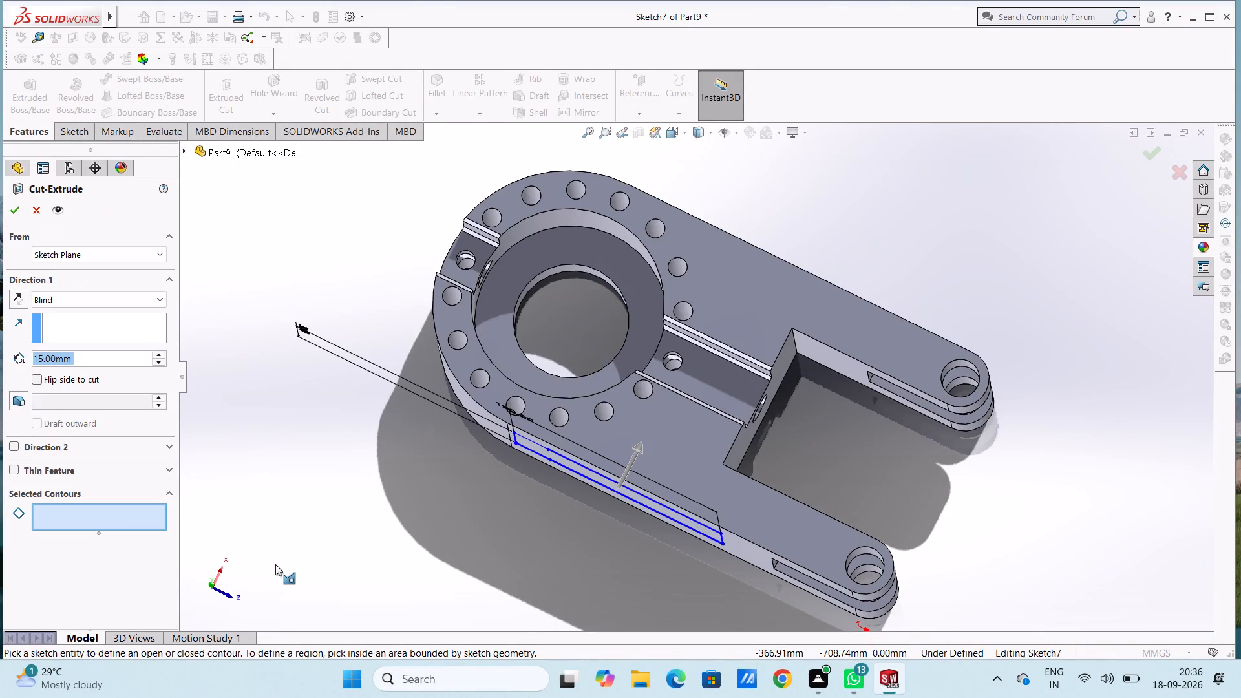
pyautogui.click(588, 474)
pyautogui.moveTo(526, 525); pyautogui.dragTo(526, 552, button='middle')
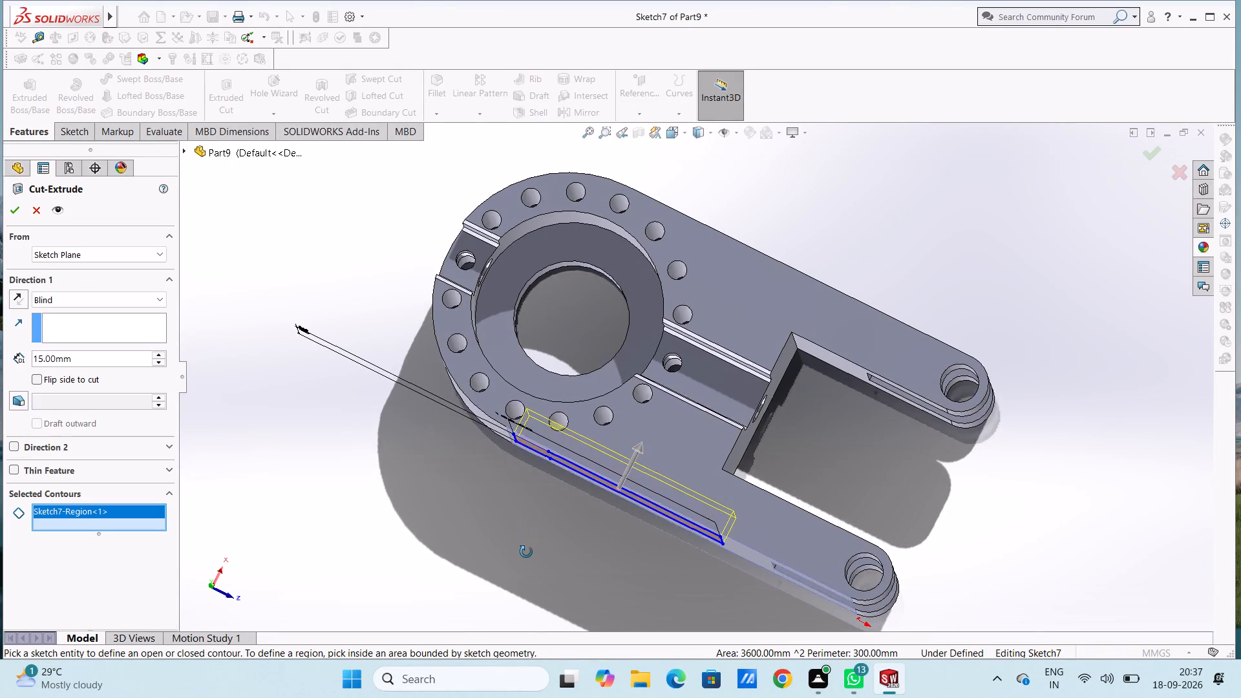
pyautogui.moveTo(526, 552); pyautogui.dragTo(528, 562, button='middle')
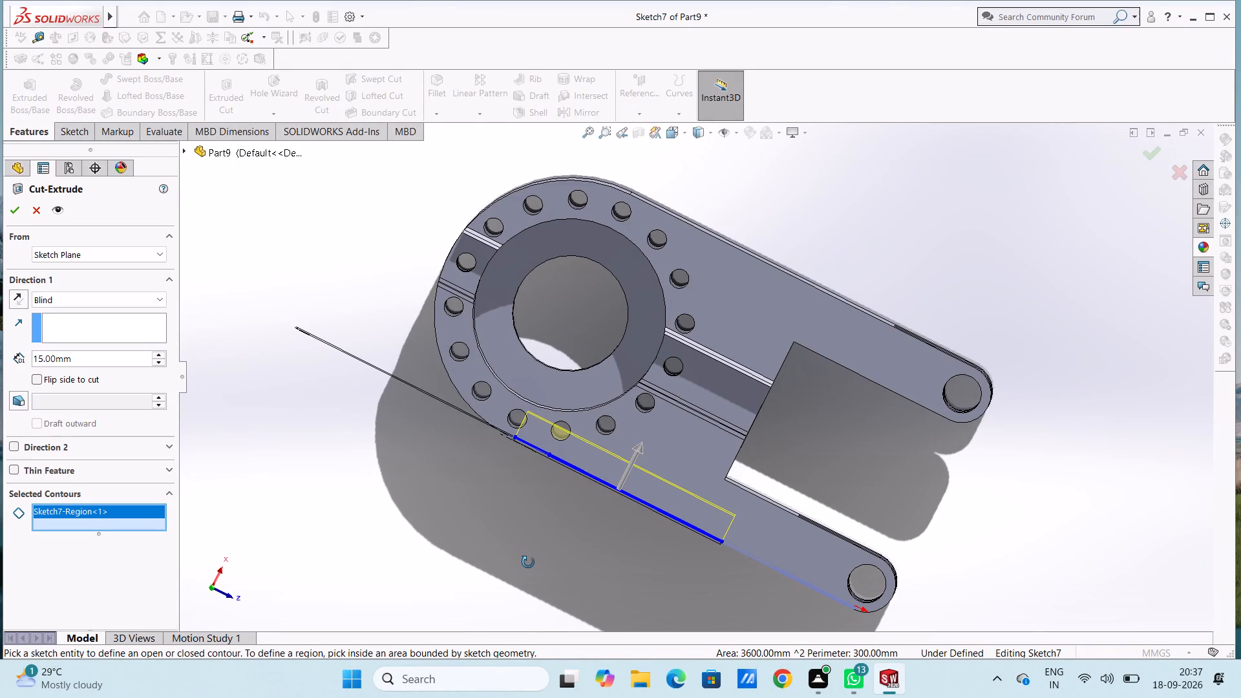
pyautogui.moveTo(528, 562); pyautogui.dragTo(529, 556, button='middle')
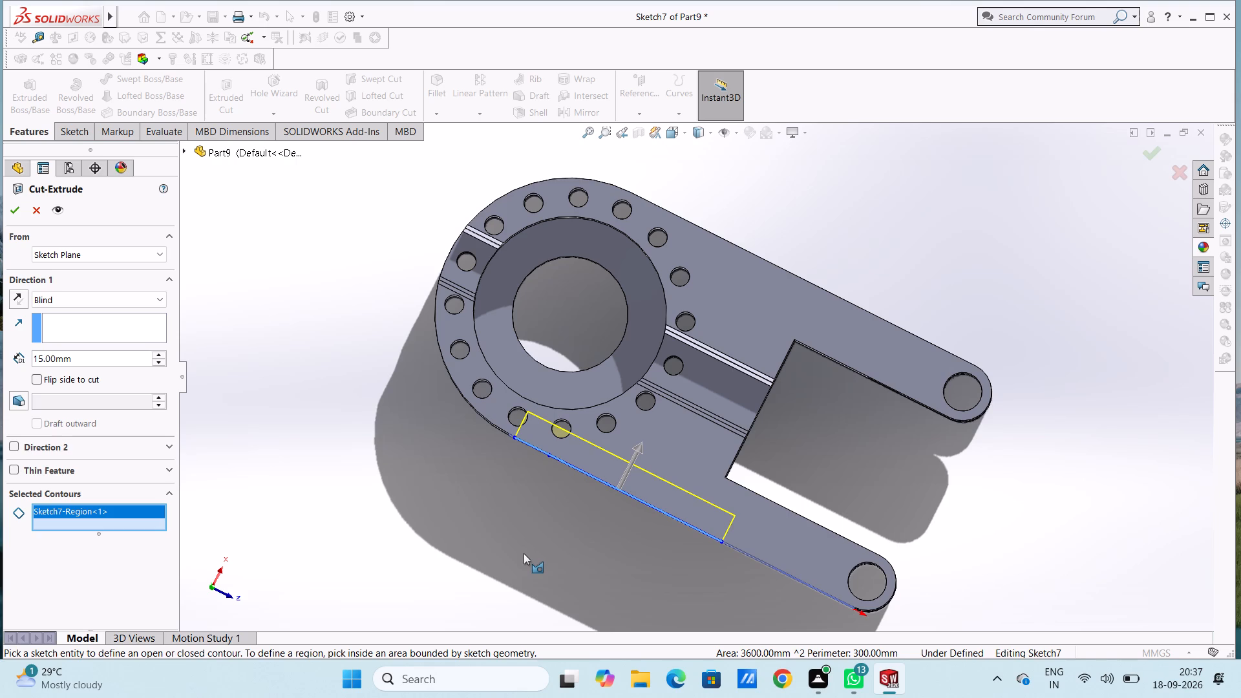
pyautogui.doubleClick(136, 360)
pyautogui.doubleClick(134, 364)
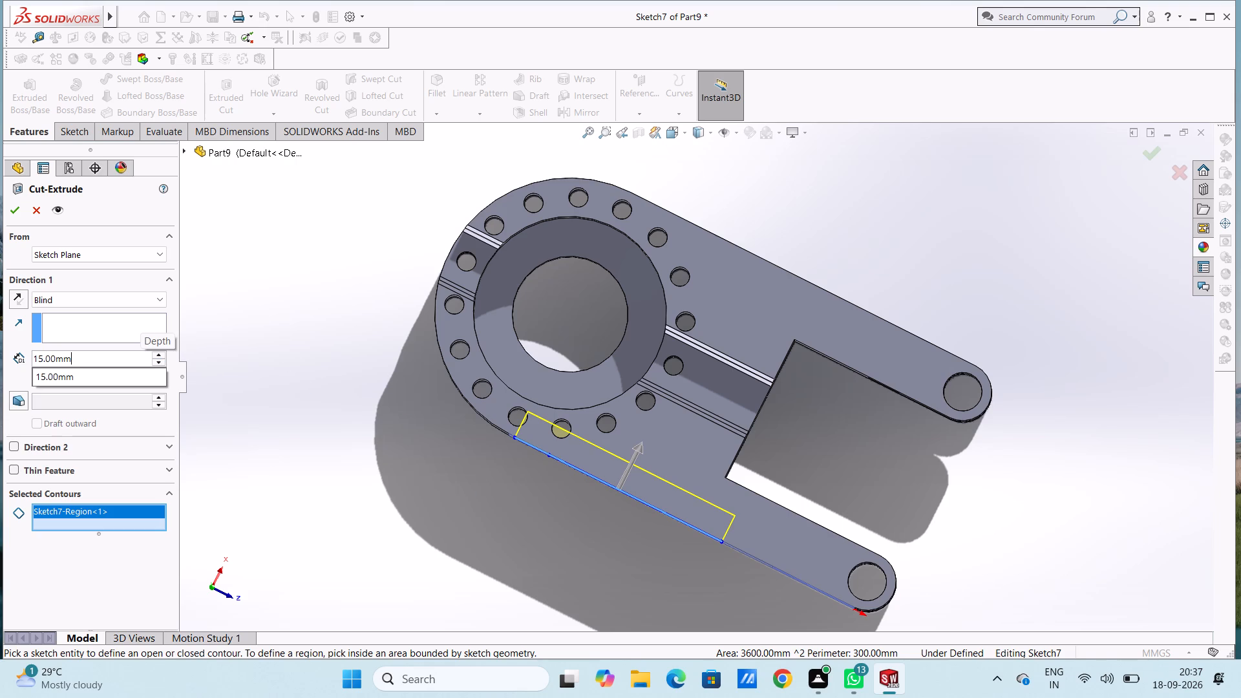
pyautogui.write('10')
pyautogui.press('Return')
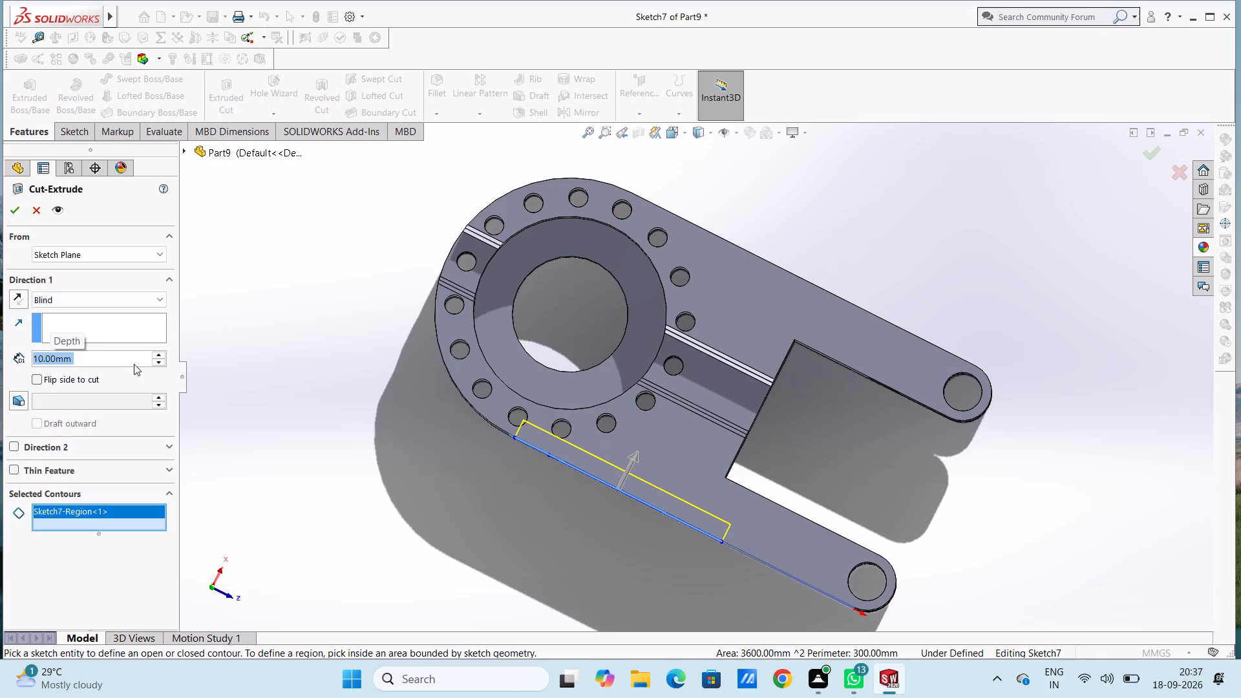
pyautogui.press('8')
pyautogui.press('Return')
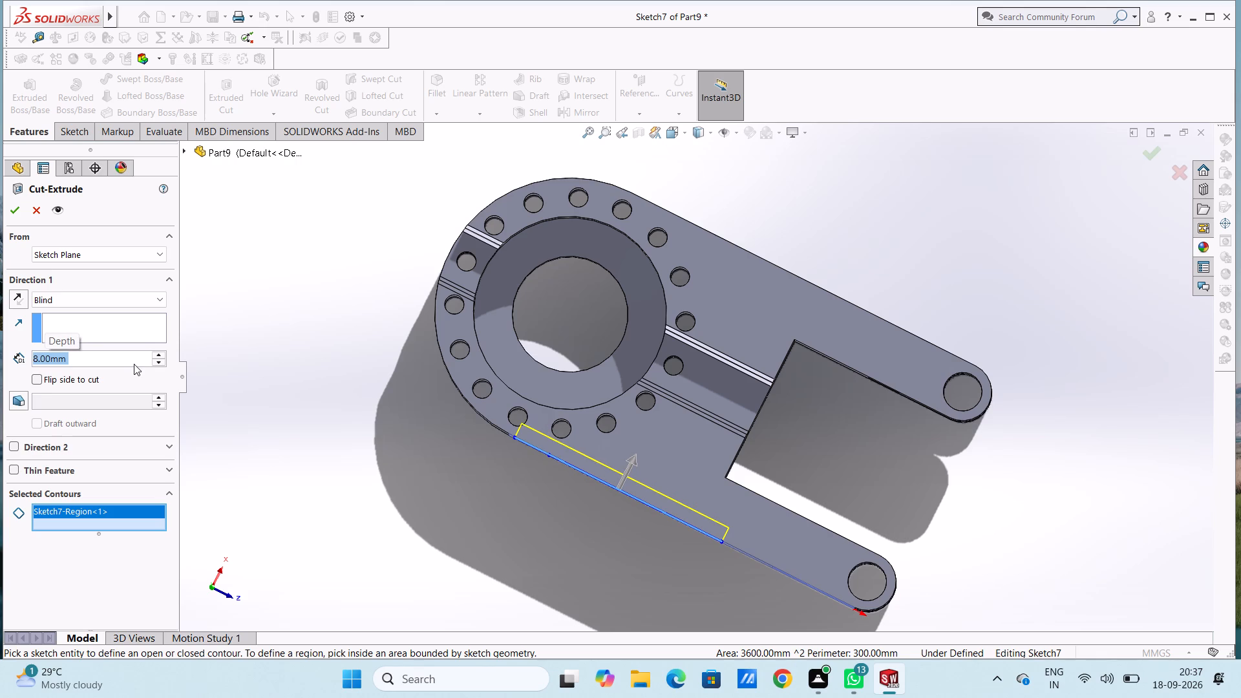
pyautogui.press('7')
pyautogui.press('Return')
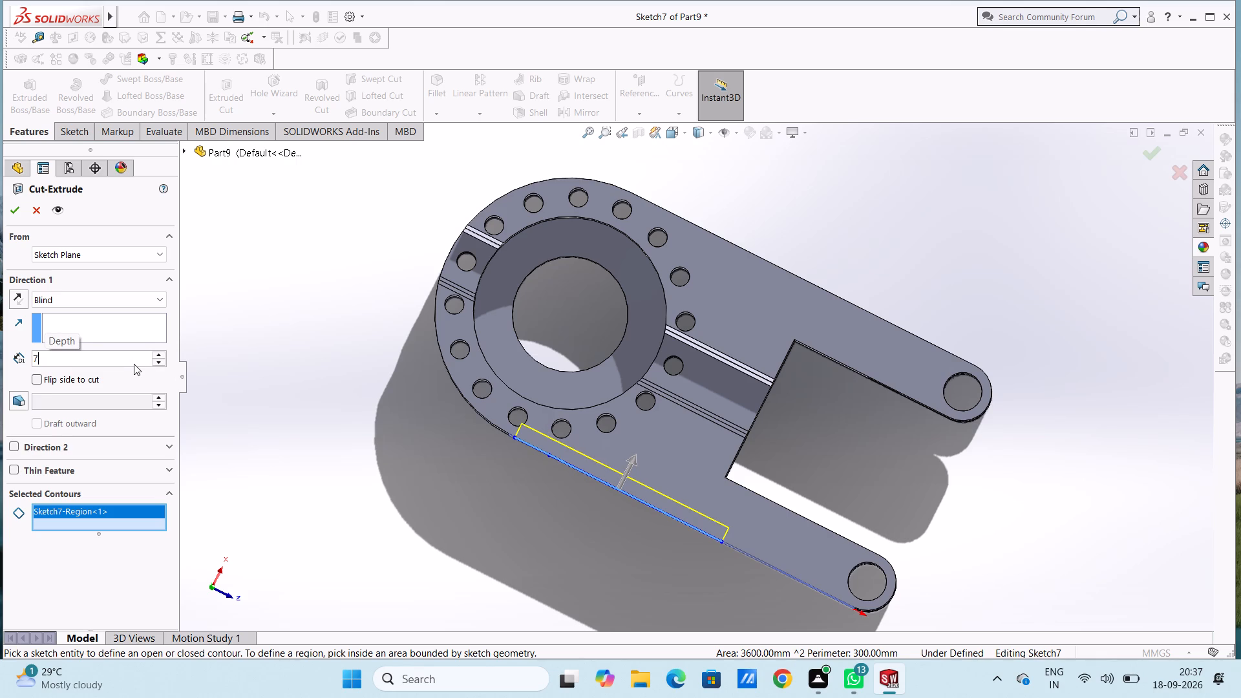
pyautogui.click(16, 211)
pyautogui.click(254, 386)
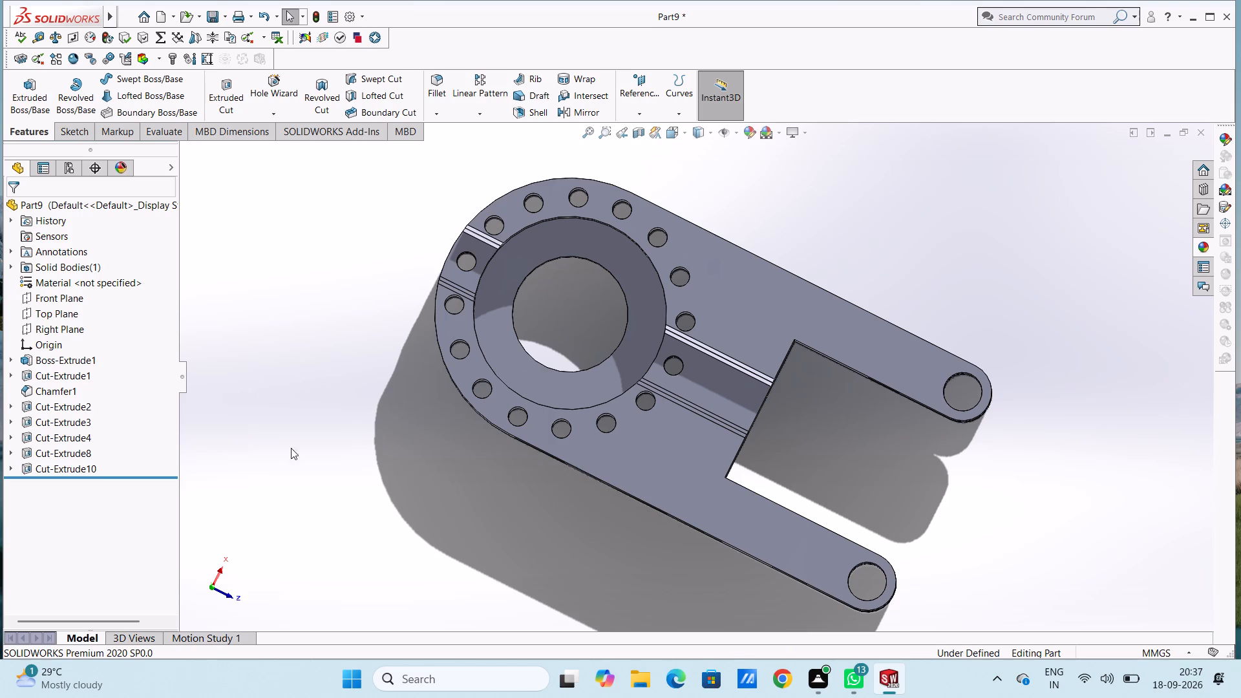
# Start a new sketch on the plain flat side face opposite the rectangular side pocket.
pyautogui.moveTo(354, 526); pyautogui.dragTo(363, 327, button='middle')
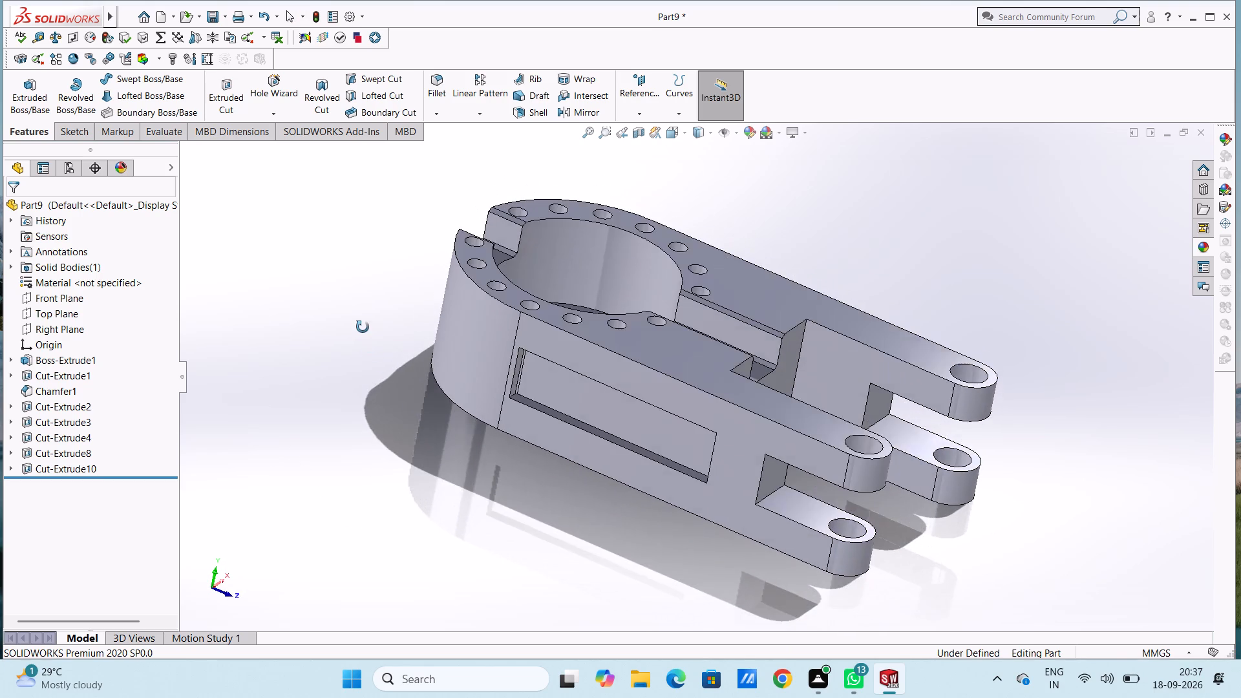
pyautogui.moveTo(363, 327); pyautogui.dragTo(324, 340, button='middle')
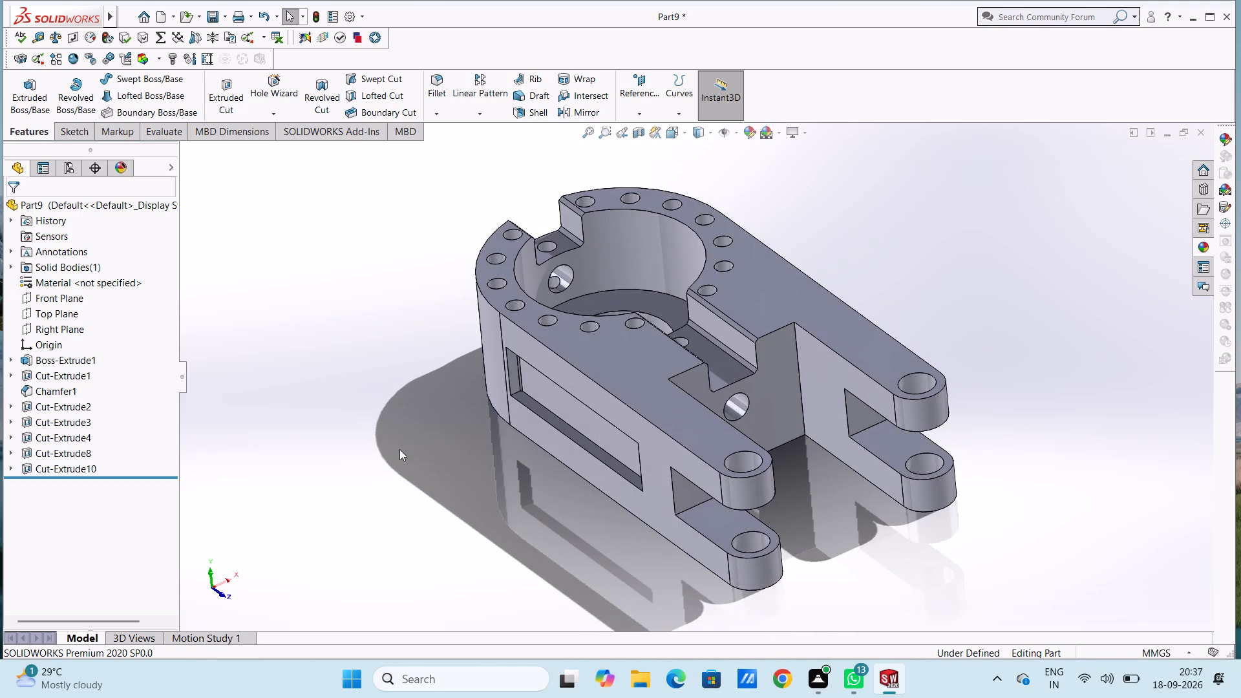
pyautogui.hotkey('ctrl', '3')
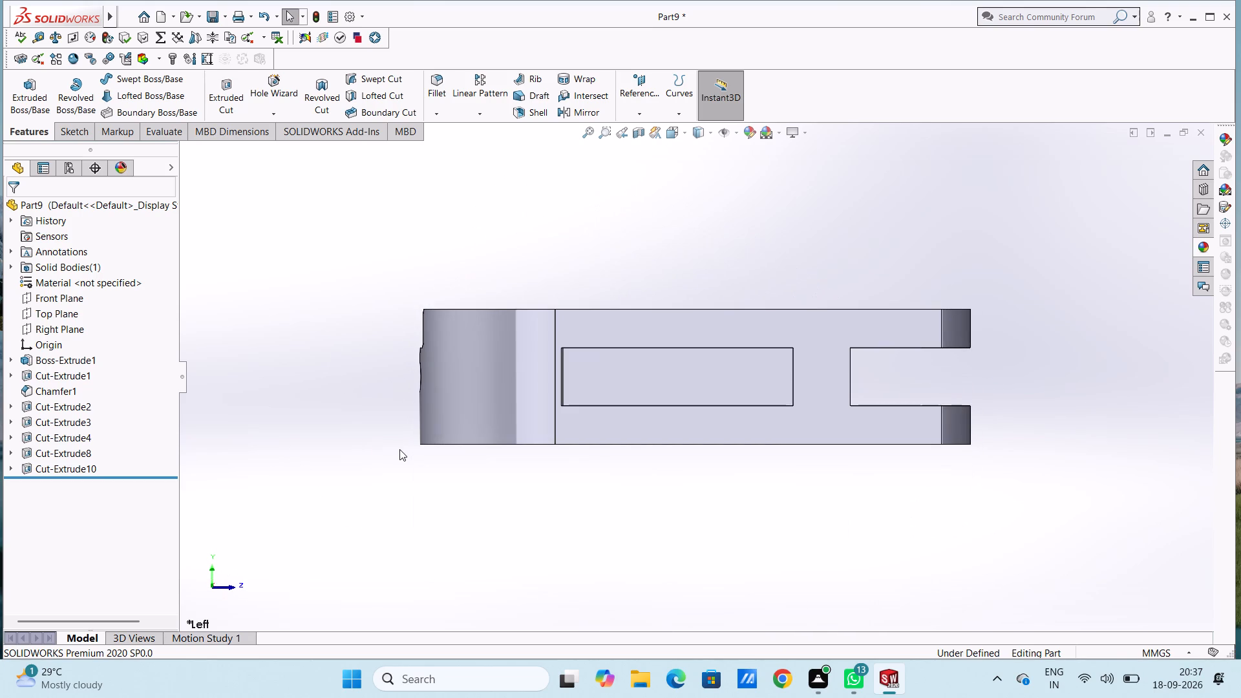
pyautogui.hotkey('ctrl', '4')
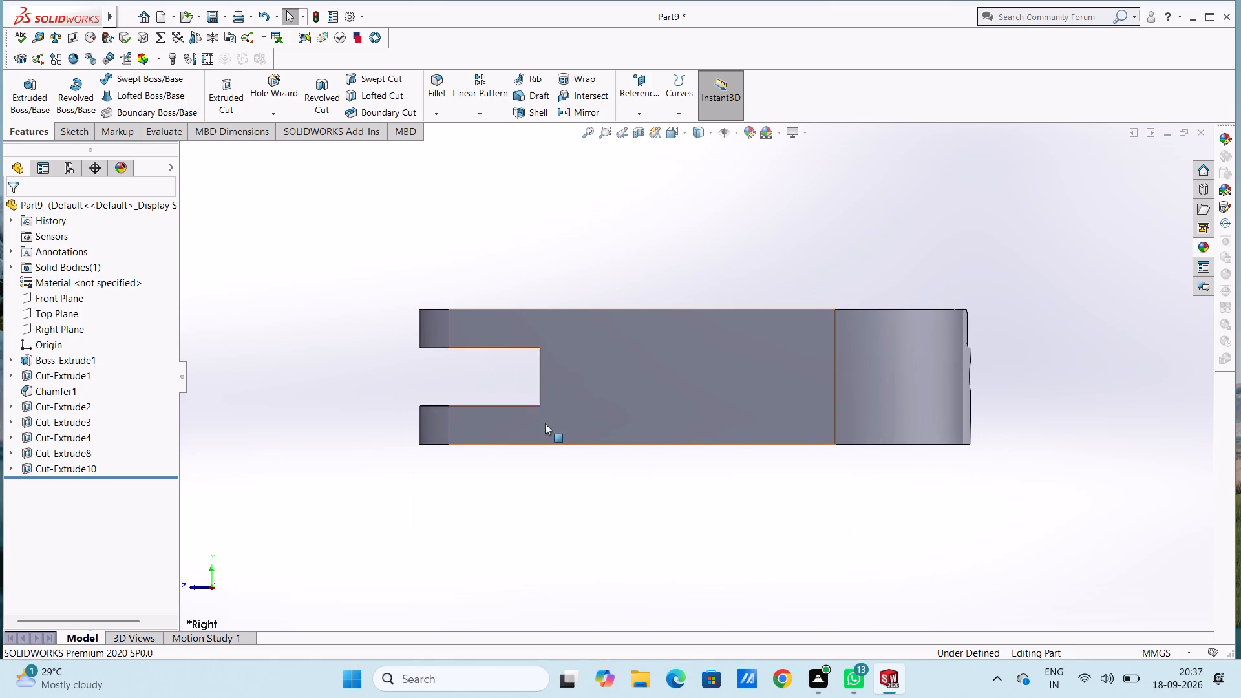
pyautogui.click(671, 385)
pyautogui.click(731, 350)
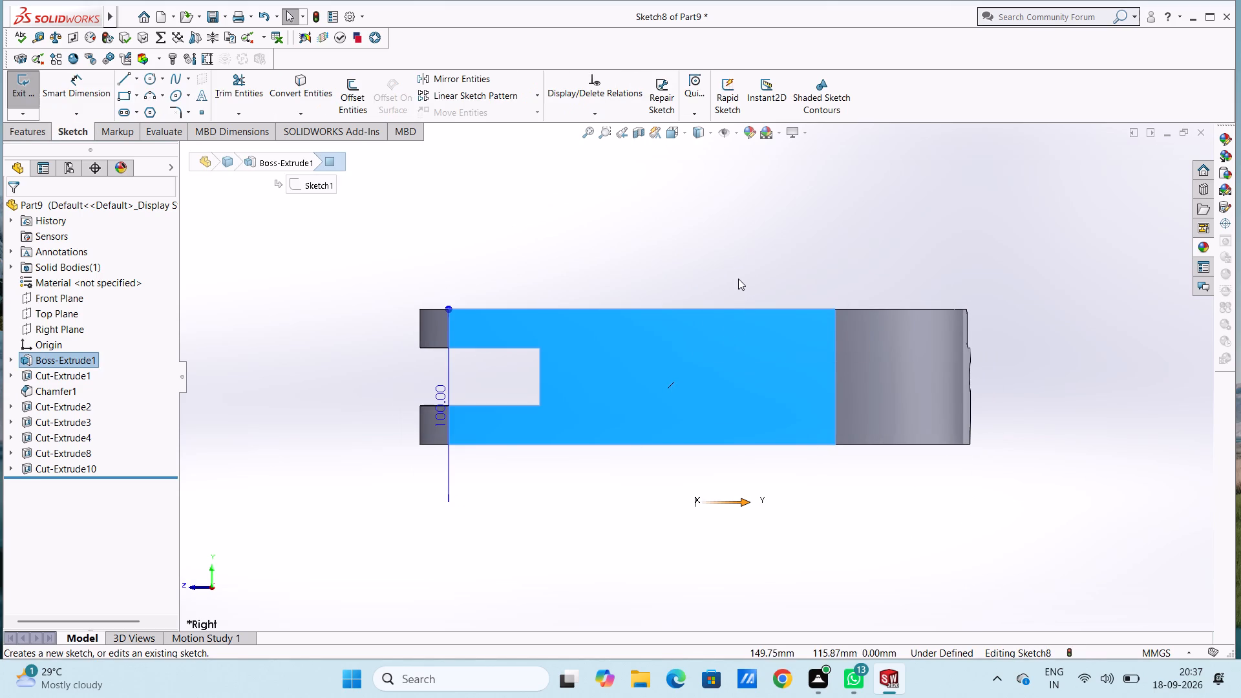
pyautogui.click(738, 278)
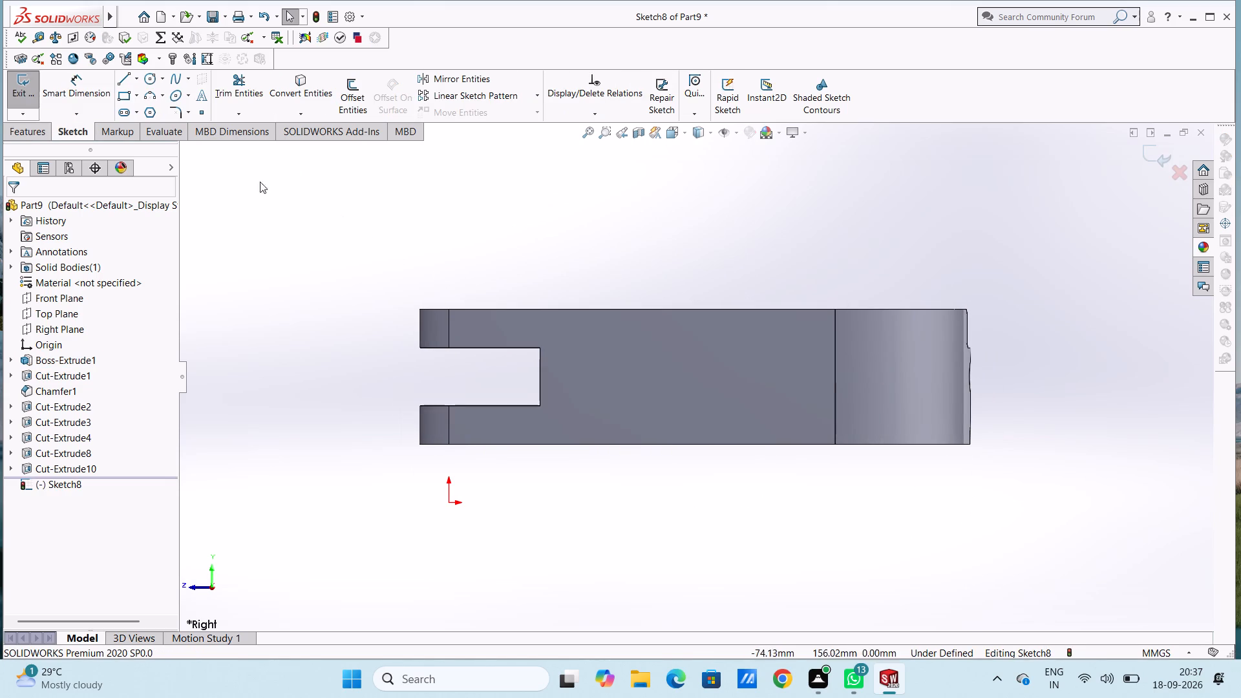
# Sketch a 120 mm guide line along the face's upper edge and a 70 mm vertical line from its rounded-end side to the lower edge.
pyautogui.click(125, 81)
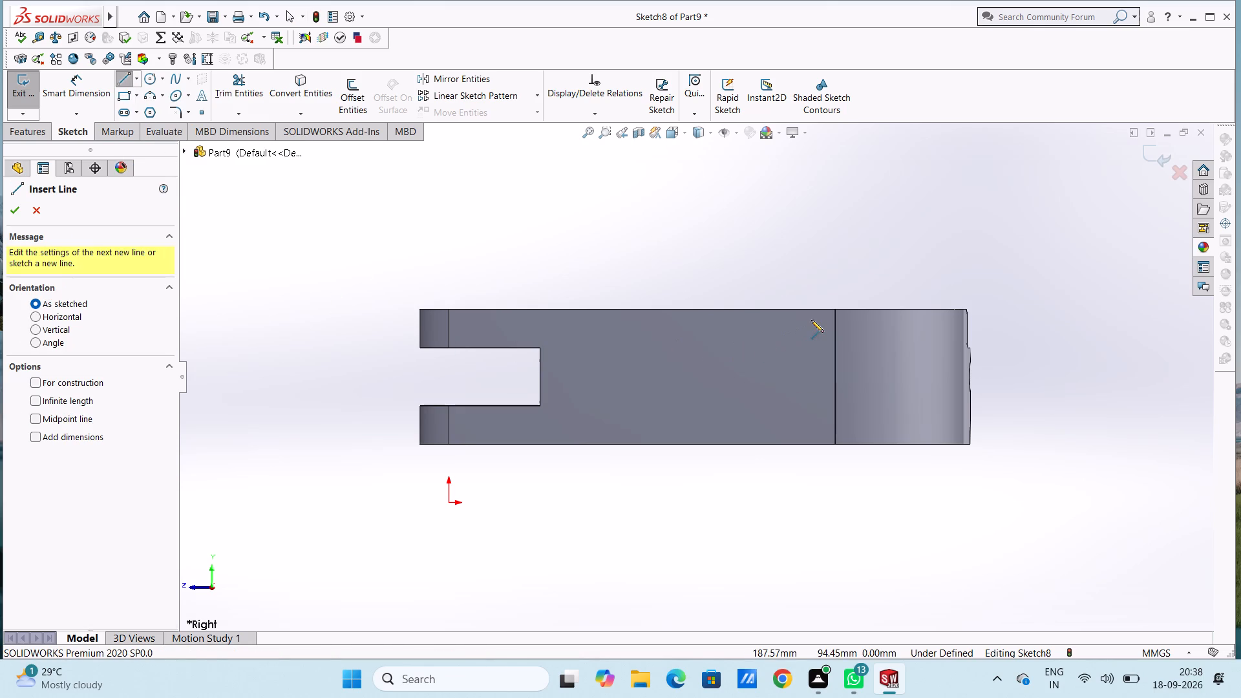
pyautogui.click(595, 311)
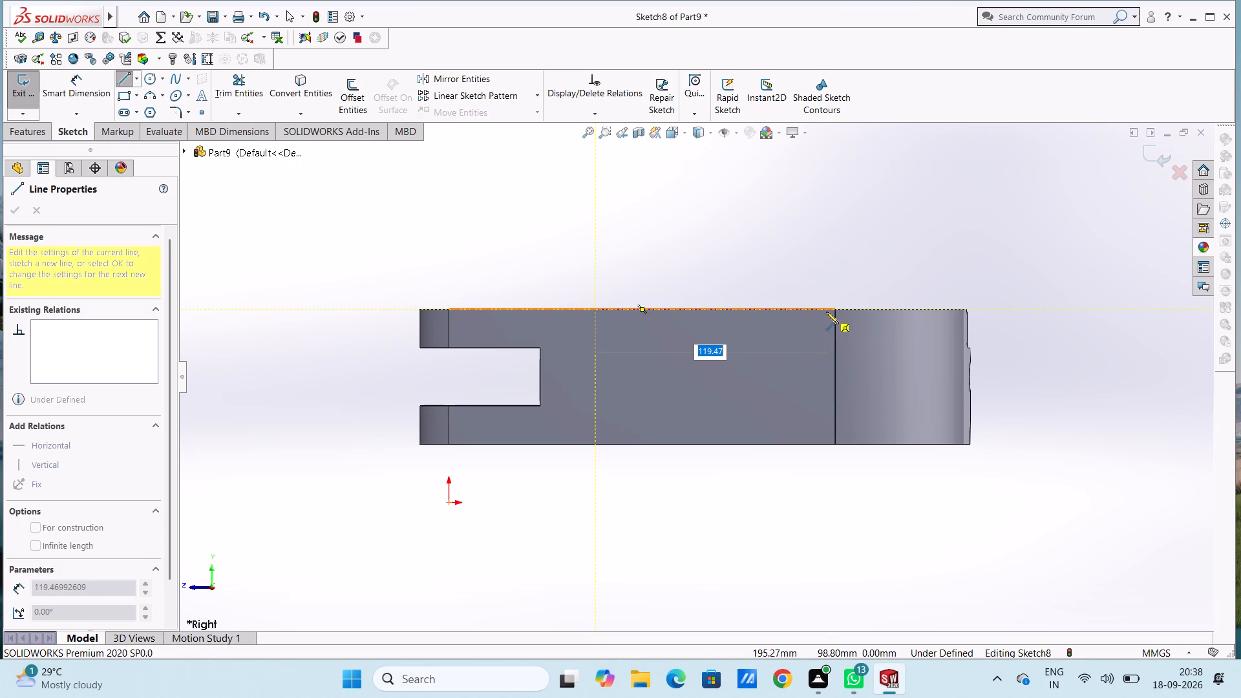
pyautogui.write('120')
pyautogui.press('Return')
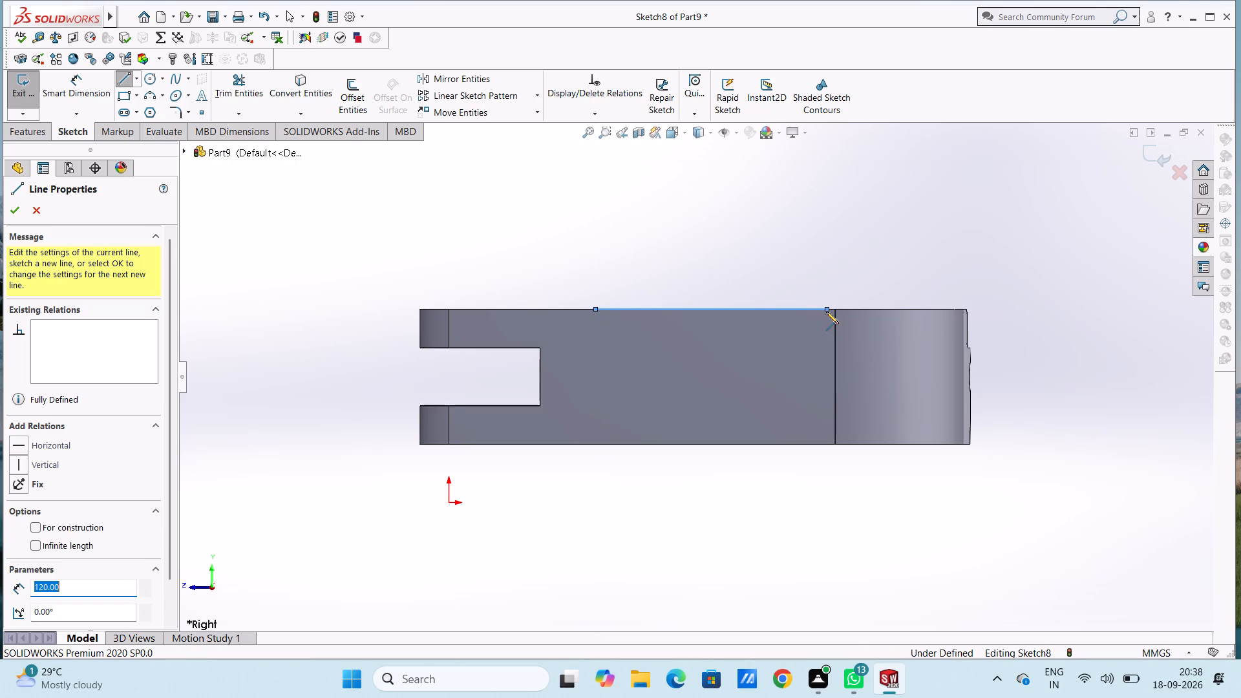
pyautogui.click(827, 444)
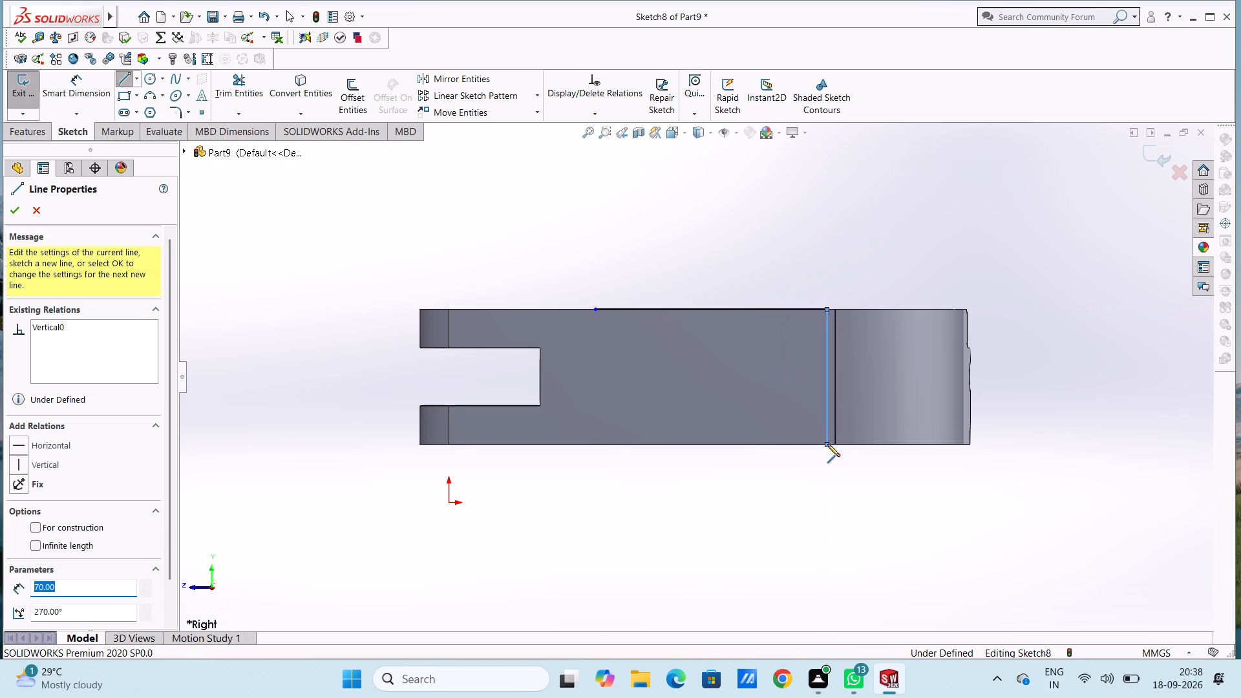
pyautogui.press('Escape')
pyautogui.press('Escape')
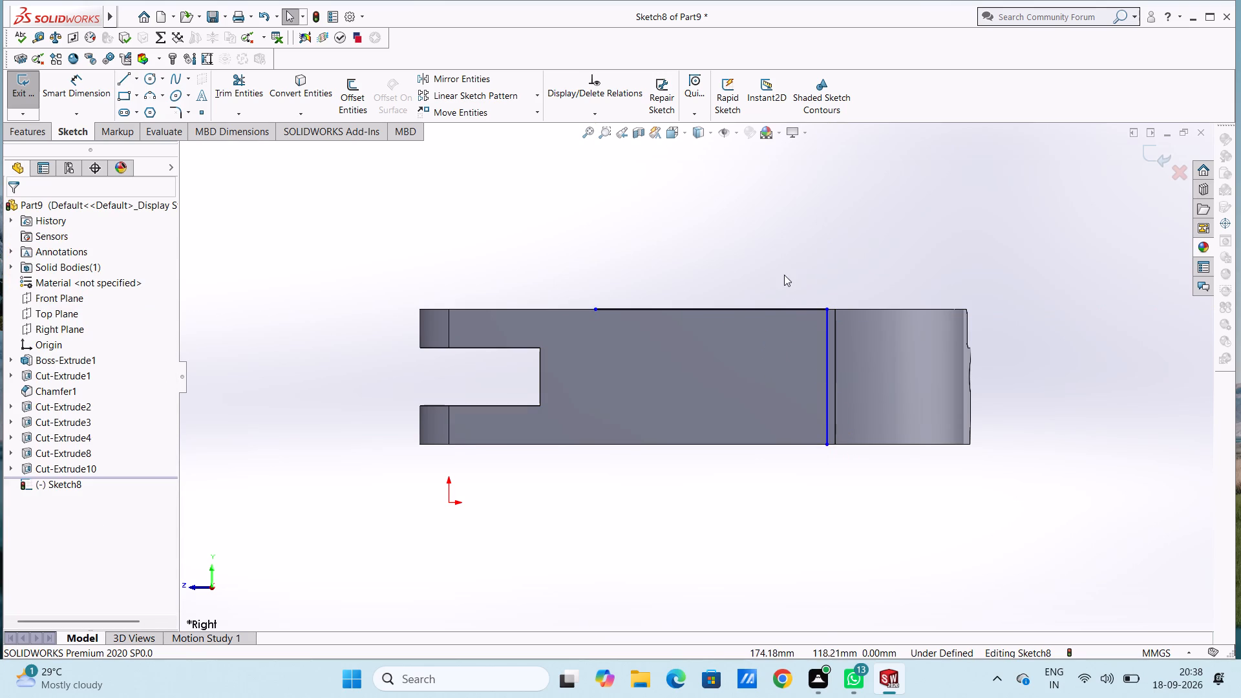
# Sketch a 120 by 30 mm corner rectangle starting on the vertical guide line and extending toward the slotted arm tips.
pyautogui.moveTo(767, 253); pyautogui.dragTo(769, 432, button='middle')
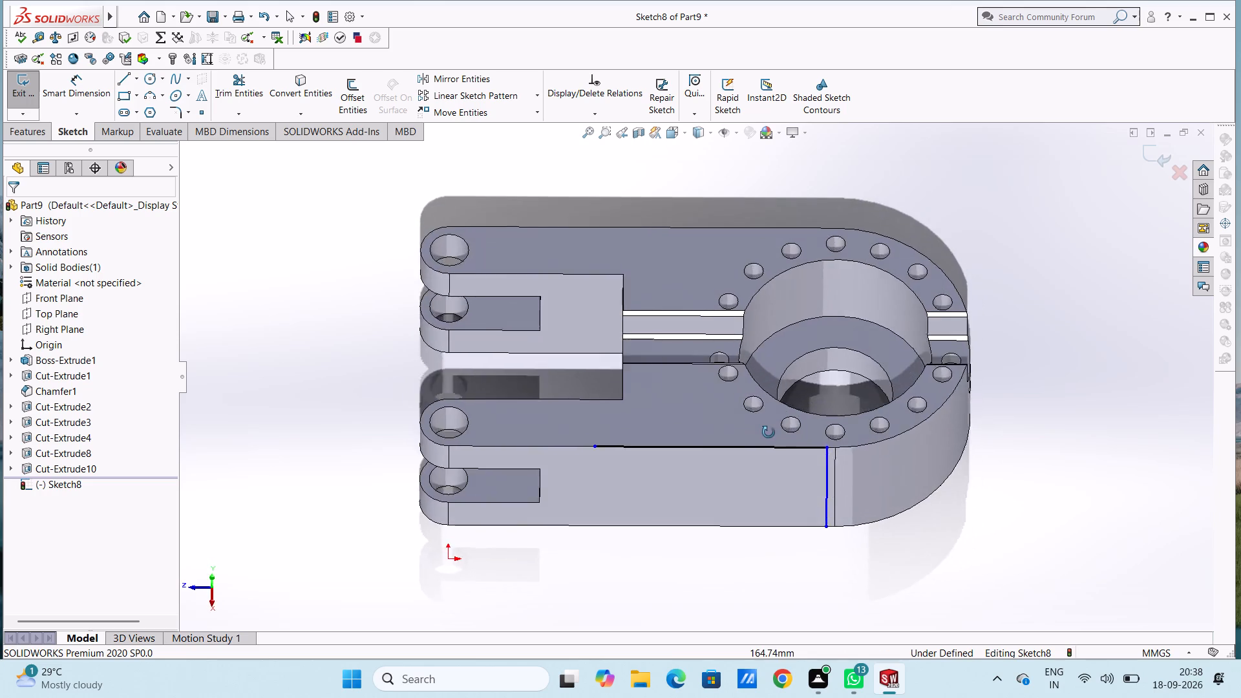
pyautogui.moveTo(769, 432); pyautogui.dragTo(766, 530, button='middle')
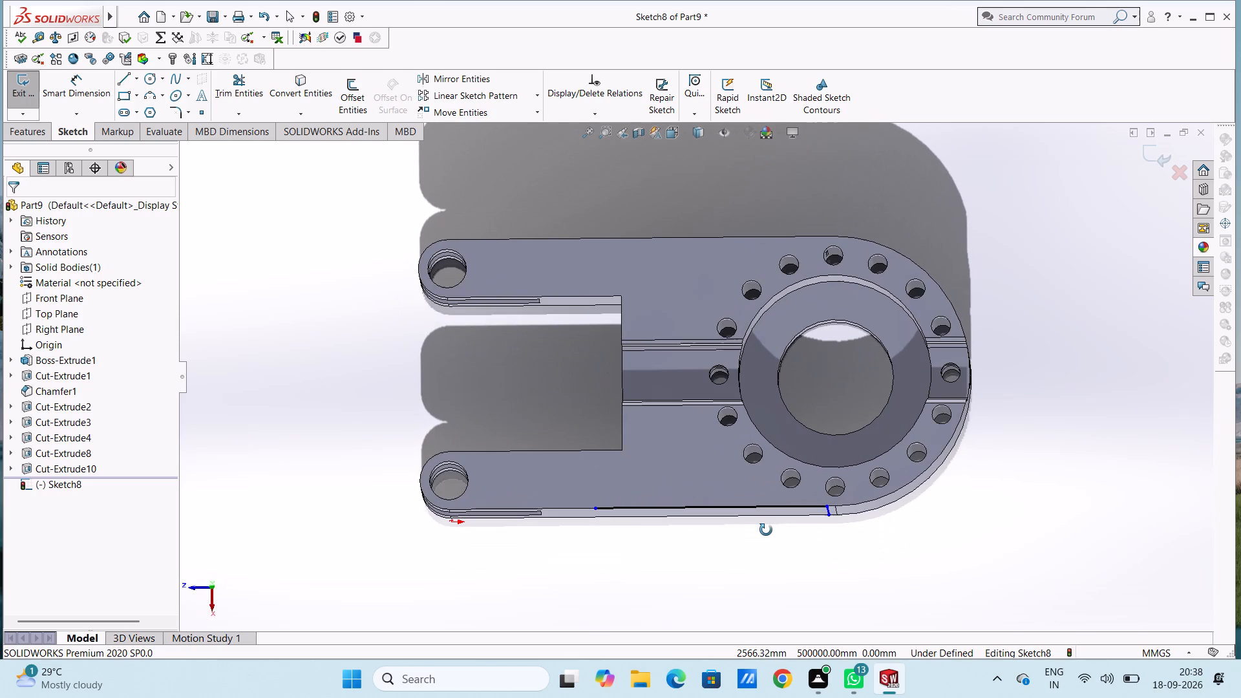
pyautogui.moveTo(766, 530); pyautogui.dragTo(770, 513, button='middle')
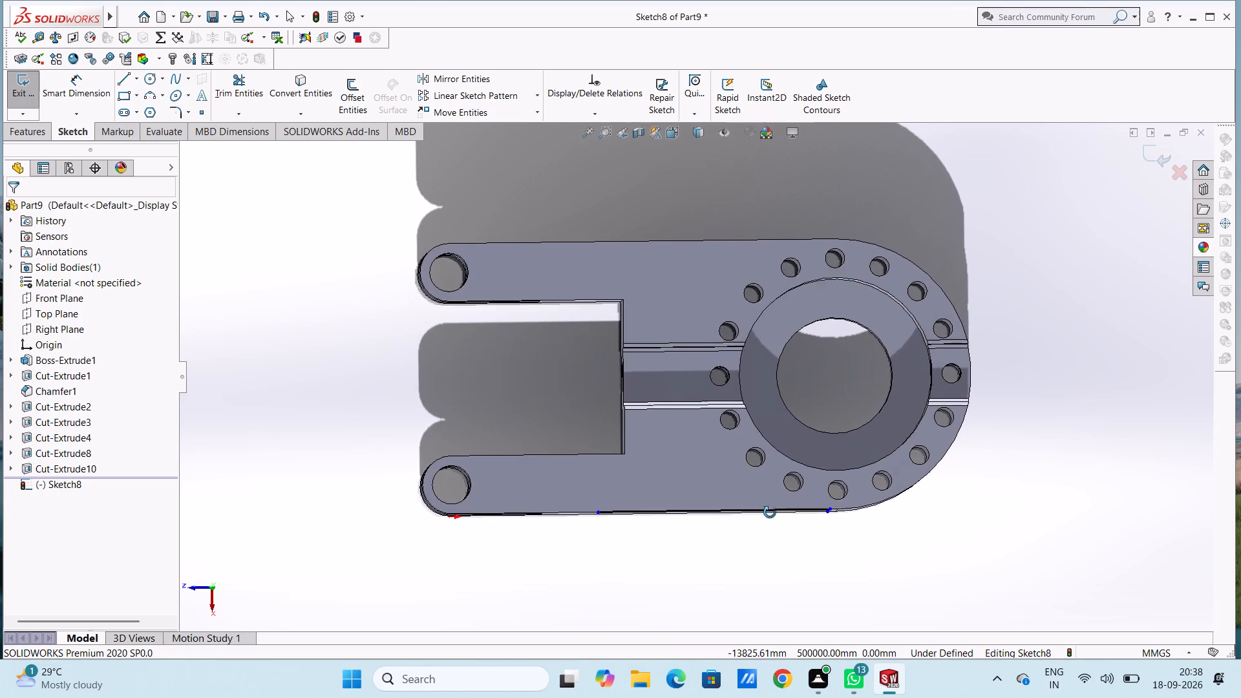
pyautogui.moveTo(770, 513); pyautogui.dragTo(767, 308, button='middle')
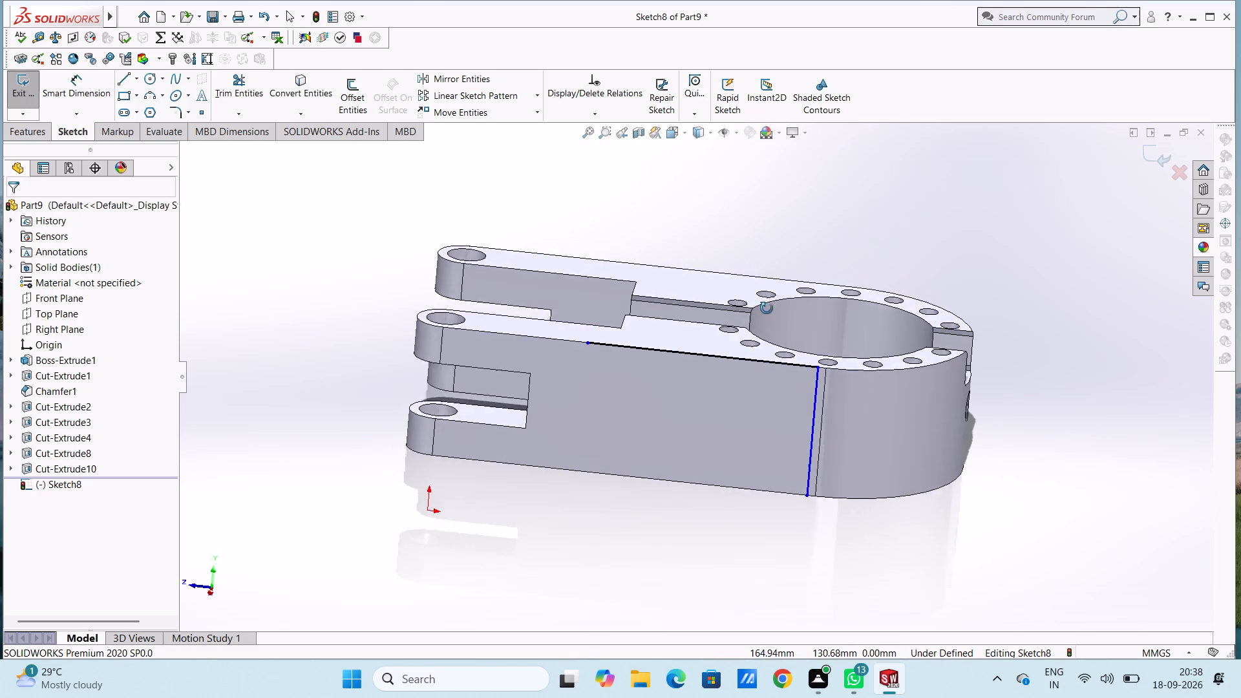
pyautogui.moveTo(767, 308); pyautogui.dragTo(778, 284, button='middle')
pyautogui.click(122, 96)
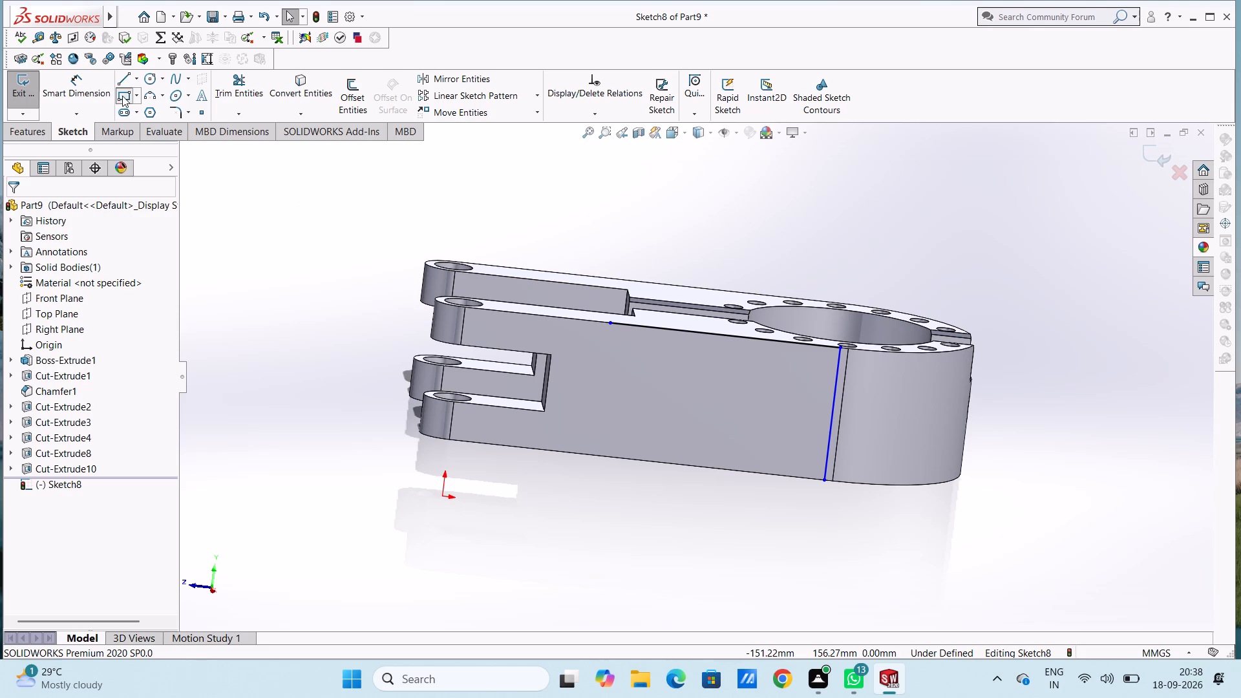
pyautogui.click(836, 381)
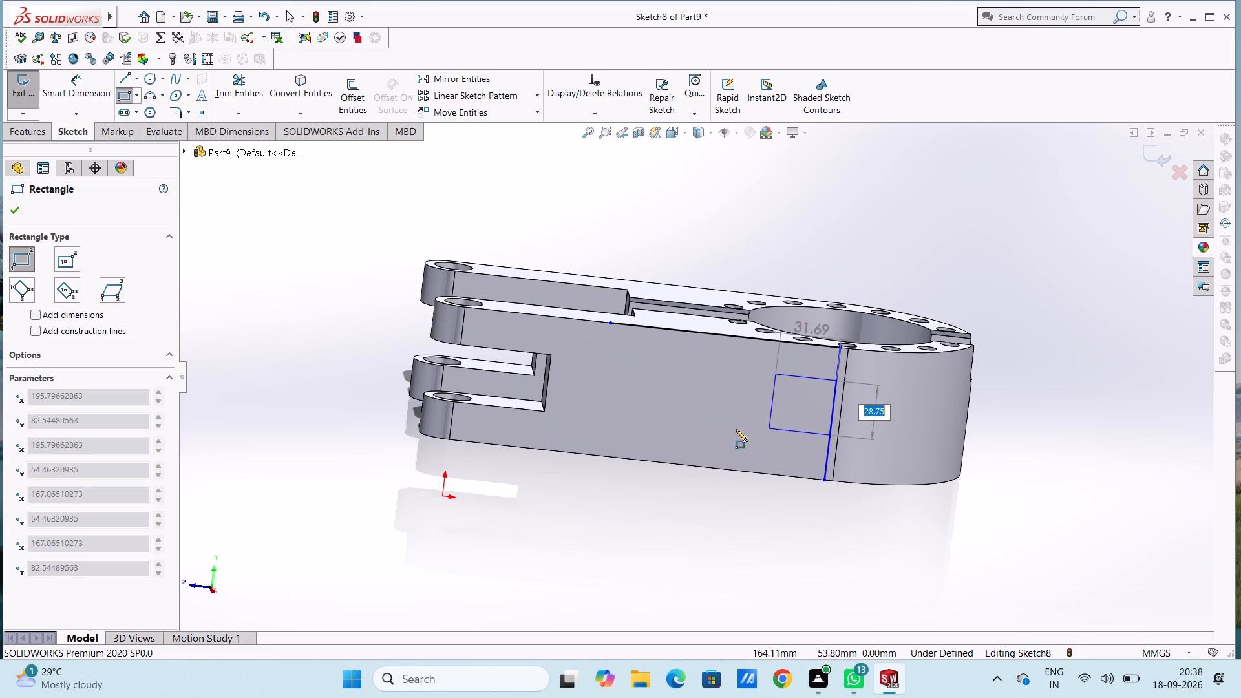
pyautogui.write('30')
pyautogui.press('Return')
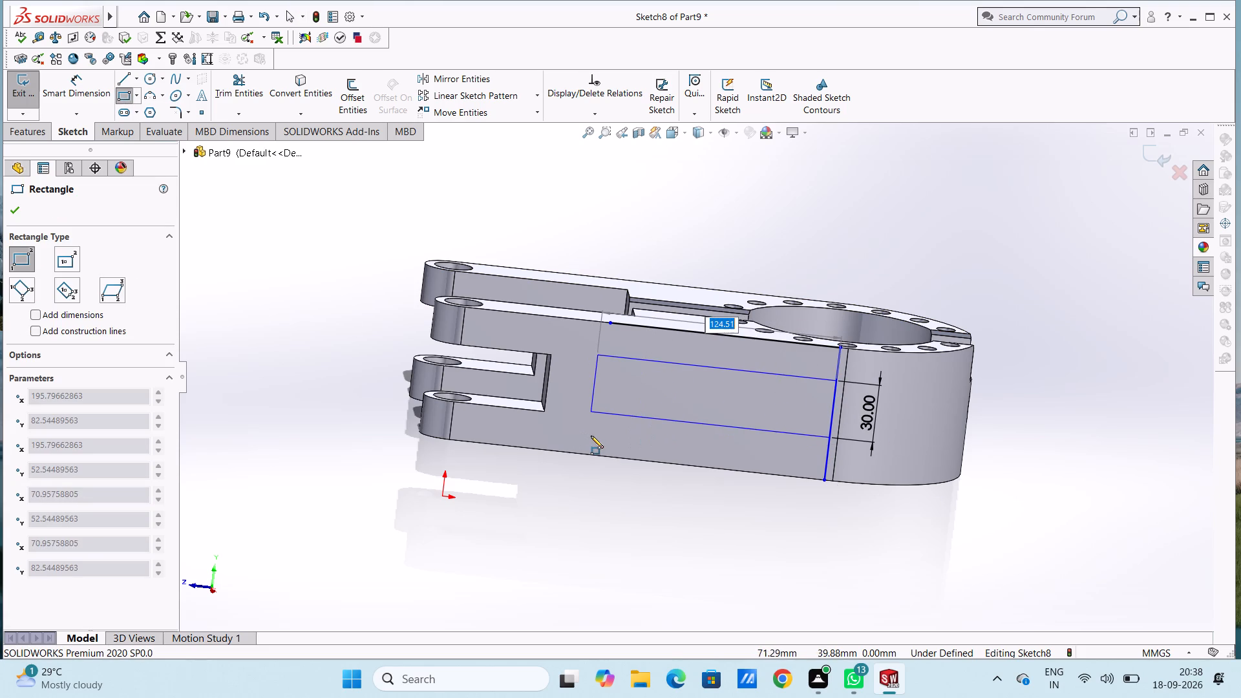
pyautogui.write('120')
pyautogui.press('Return')
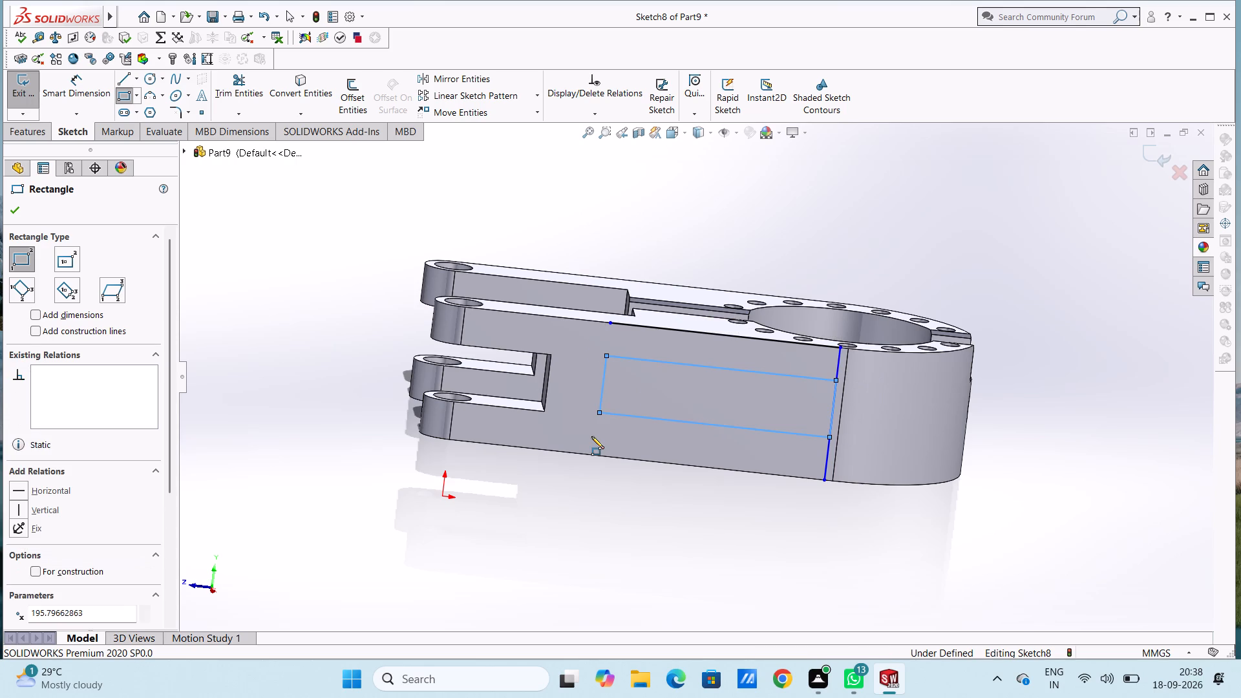
pyautogui.press('Escape')
pyautogui.press('Escape')
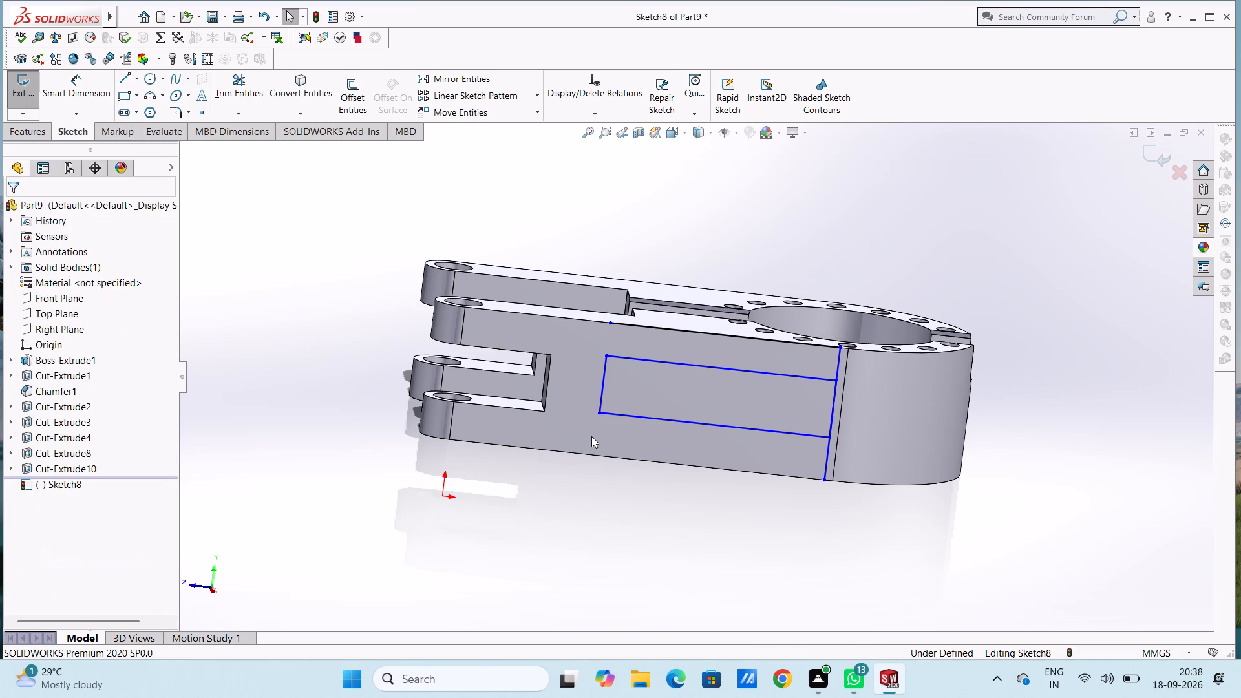
# Trim away the upper guide line and the vertical guide line's portions above and below the rectangle.
pyautogui.hotkey('ctrl', '4')
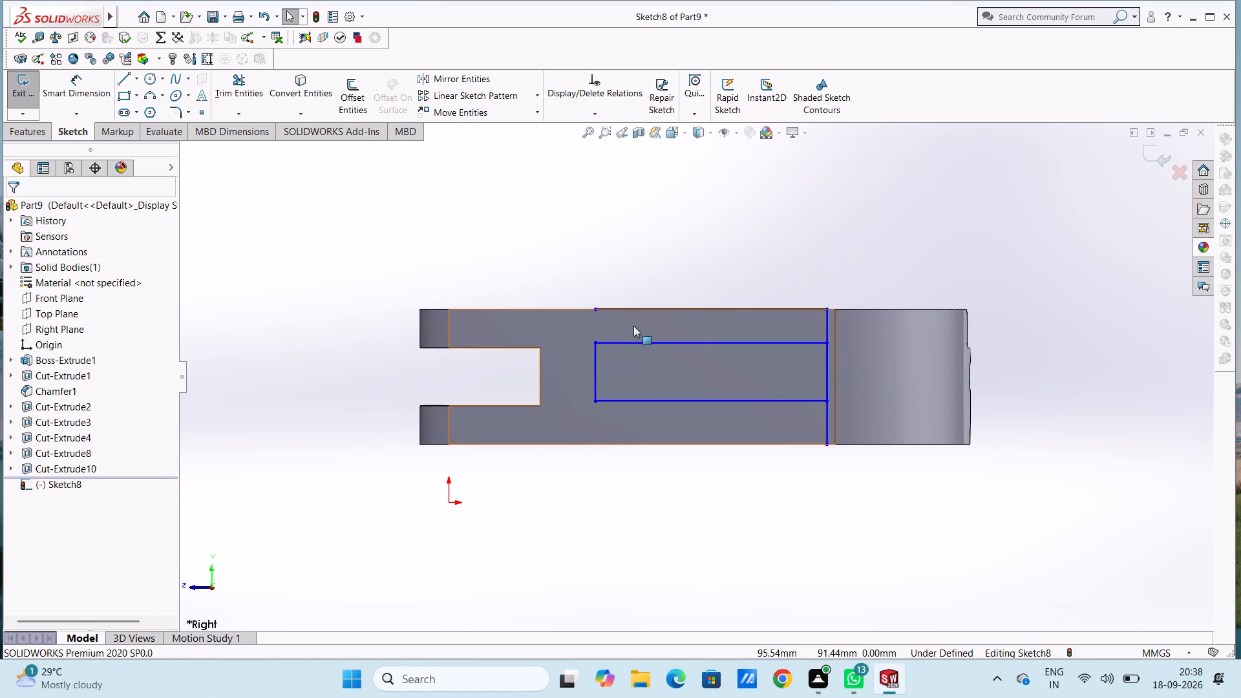
pyautogui.click(218, 75)
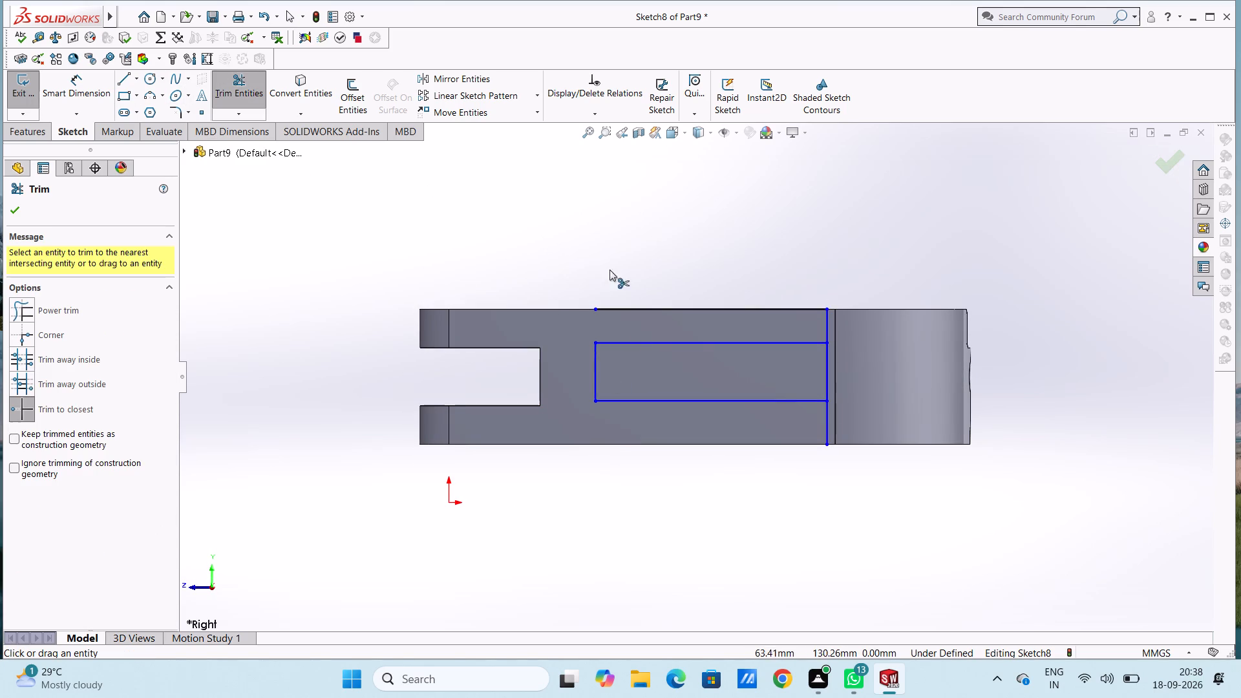
pyautogui.click(653, 307)
pyautogui.click(829, 314)
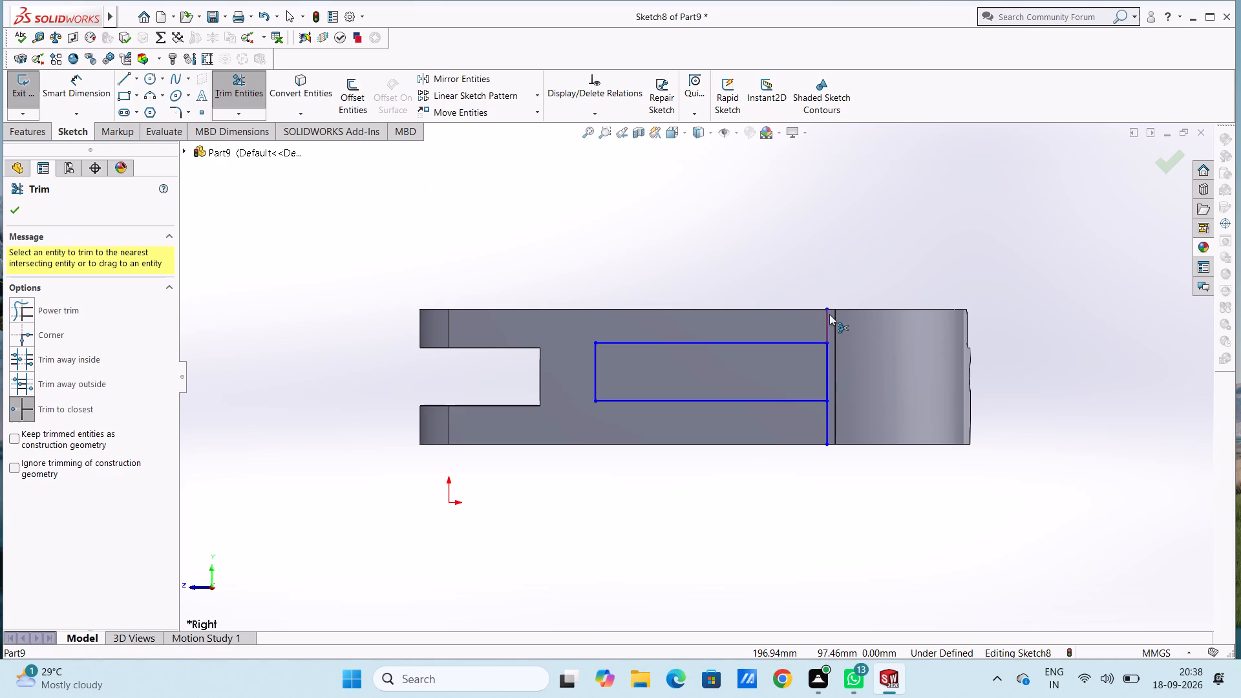
pyautogui.click(825, 428)
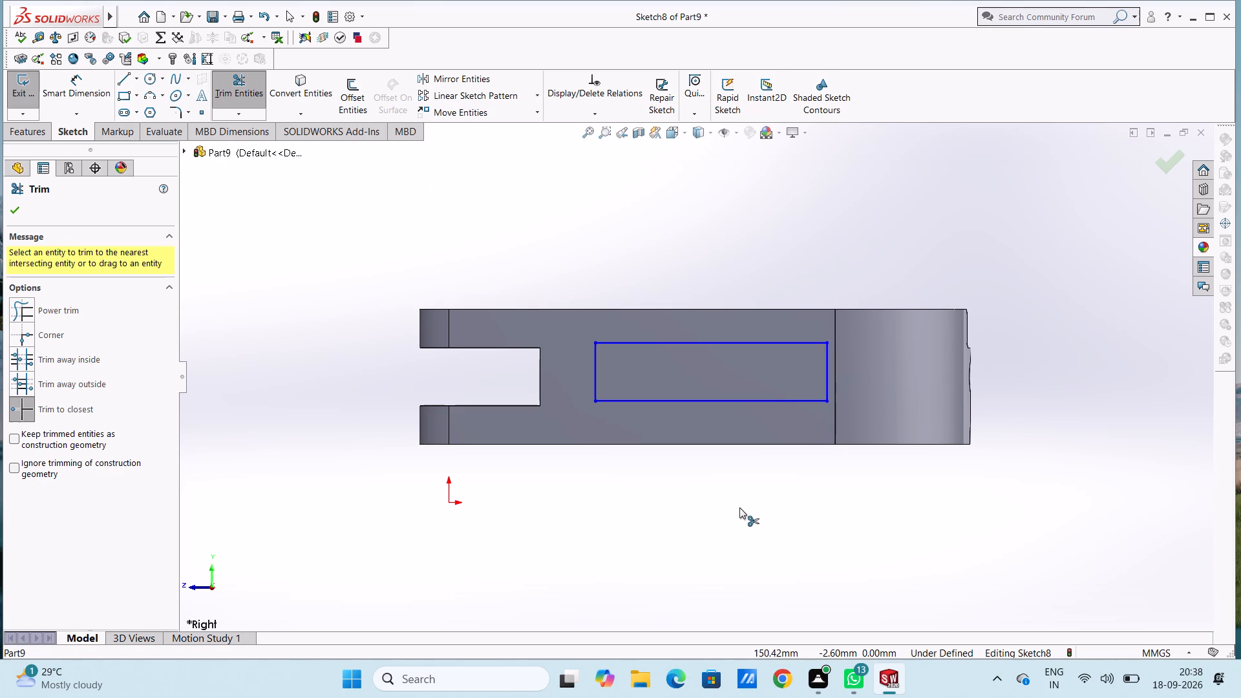
pyautogui.press('Escape')
pyautogui.press('Escape')
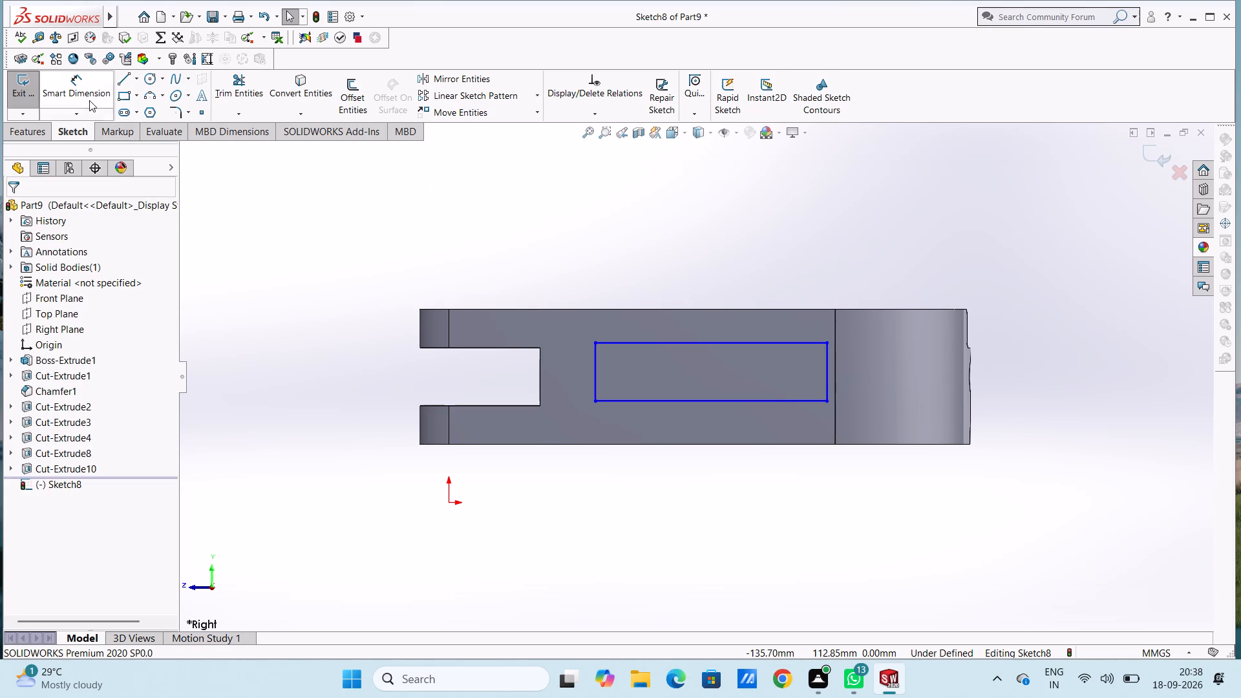
# Dimension the rectangle's height as 30 mm and its length as 120 mm.
pyautogui.click(89, 89)
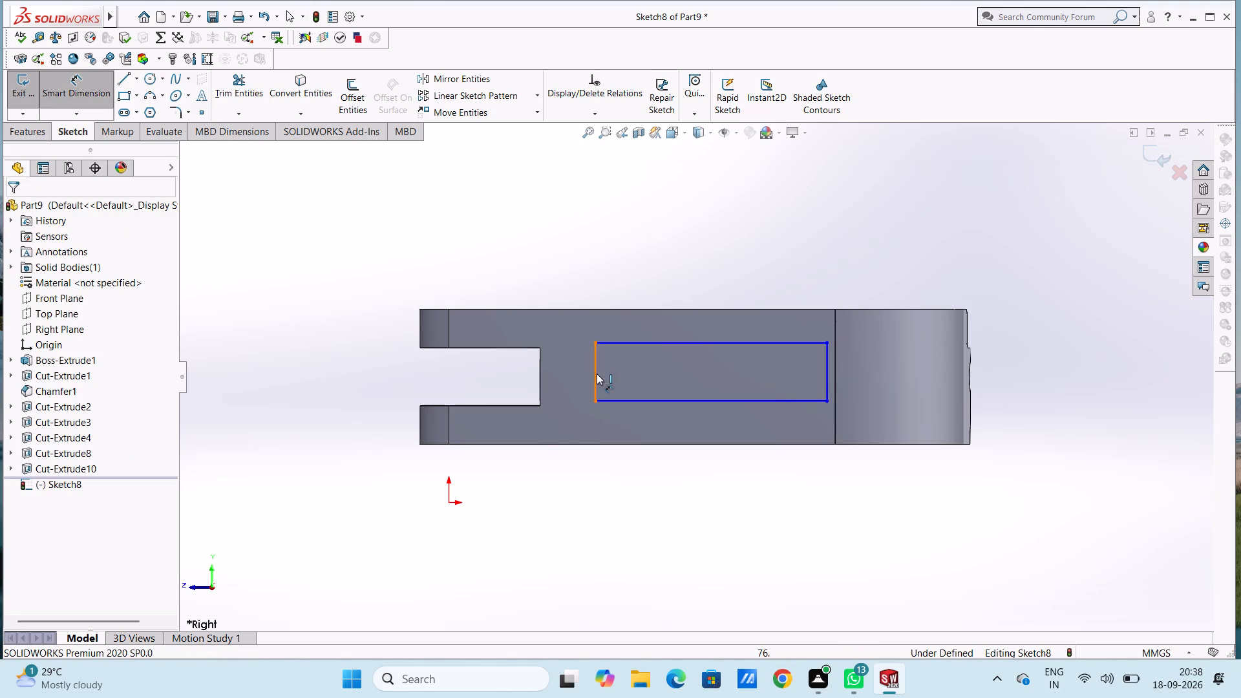
pyautogui.click(597, 374)
pyautogui.click(262, 343)
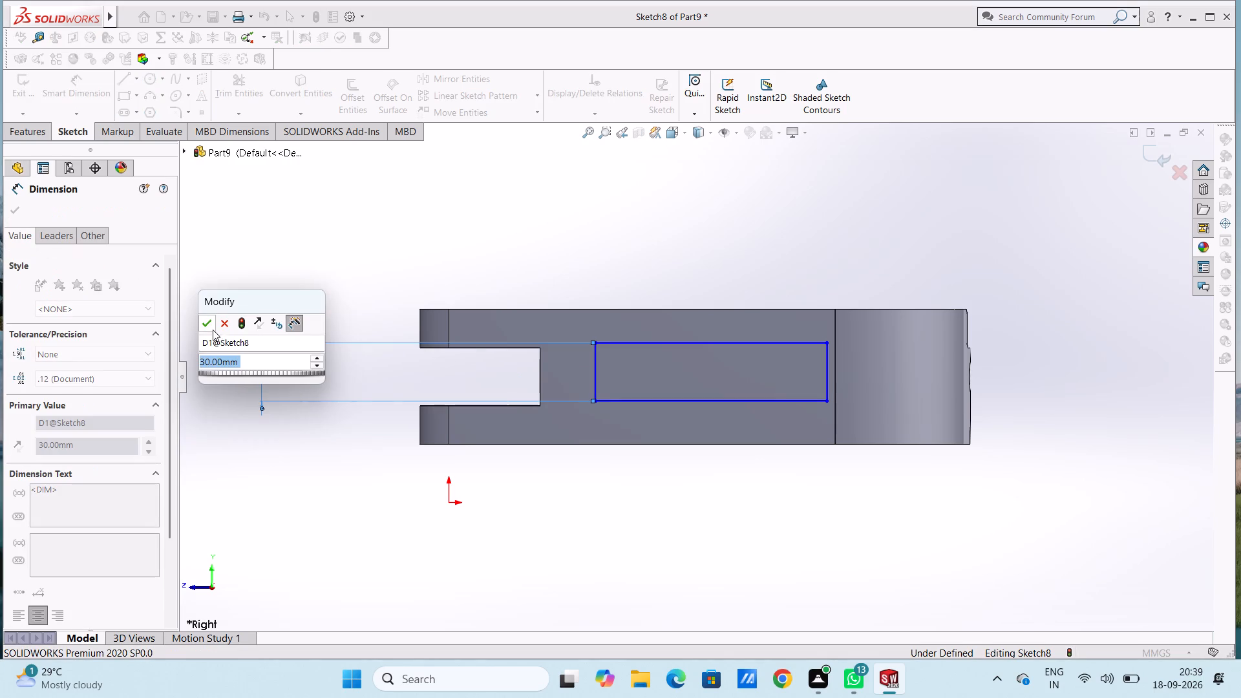
pyautogui.click(205, 323)
pyautogui.click(264, 245)
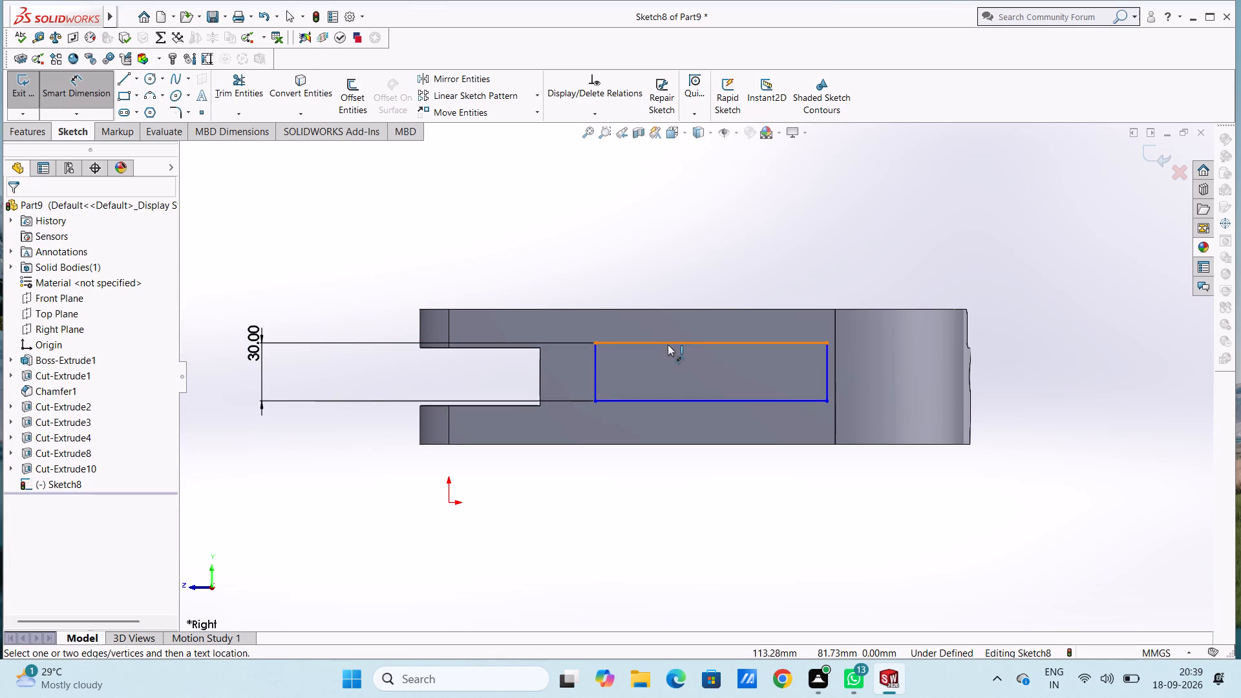
pyautogui.click(668, 344)
pyautogui.click(667, 223)
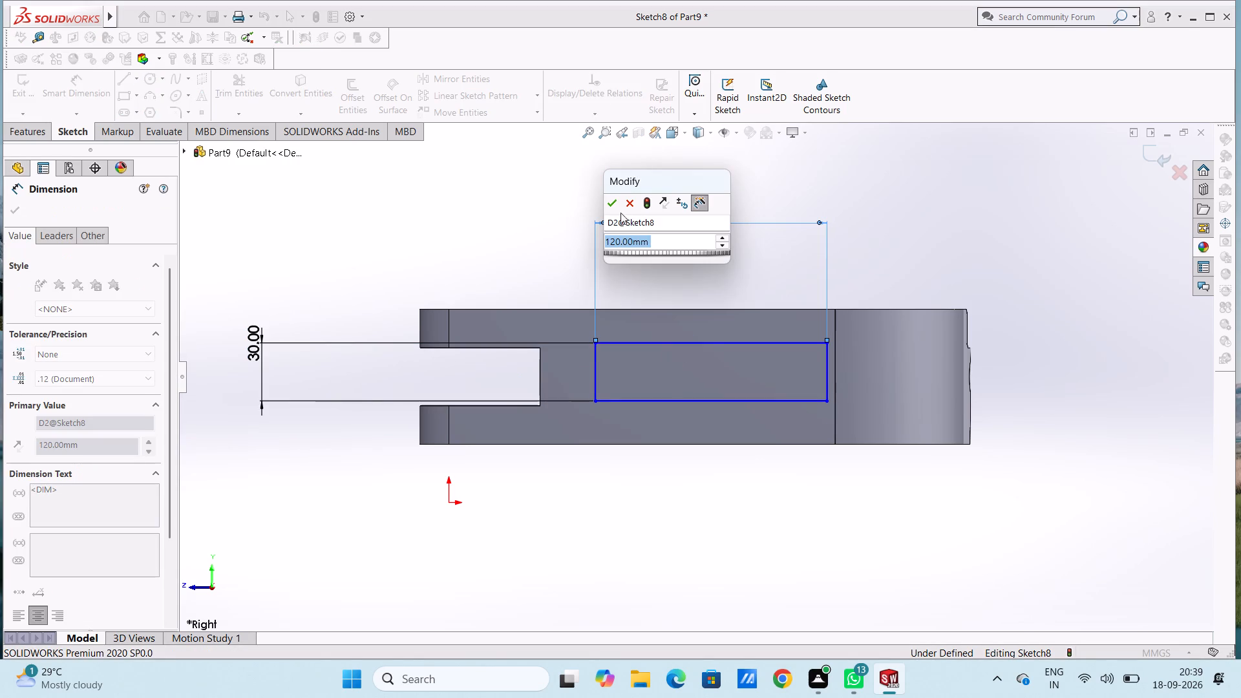
pyautogui.click(607, 202)
pyautogui.click(544, 211)
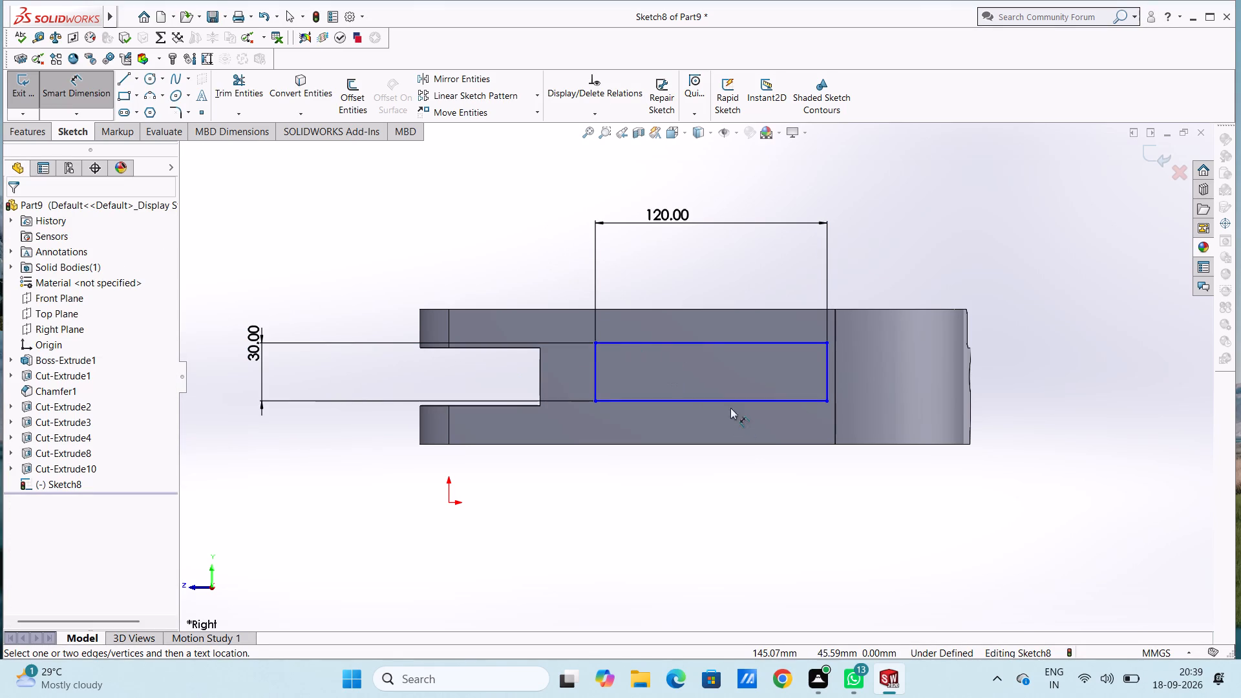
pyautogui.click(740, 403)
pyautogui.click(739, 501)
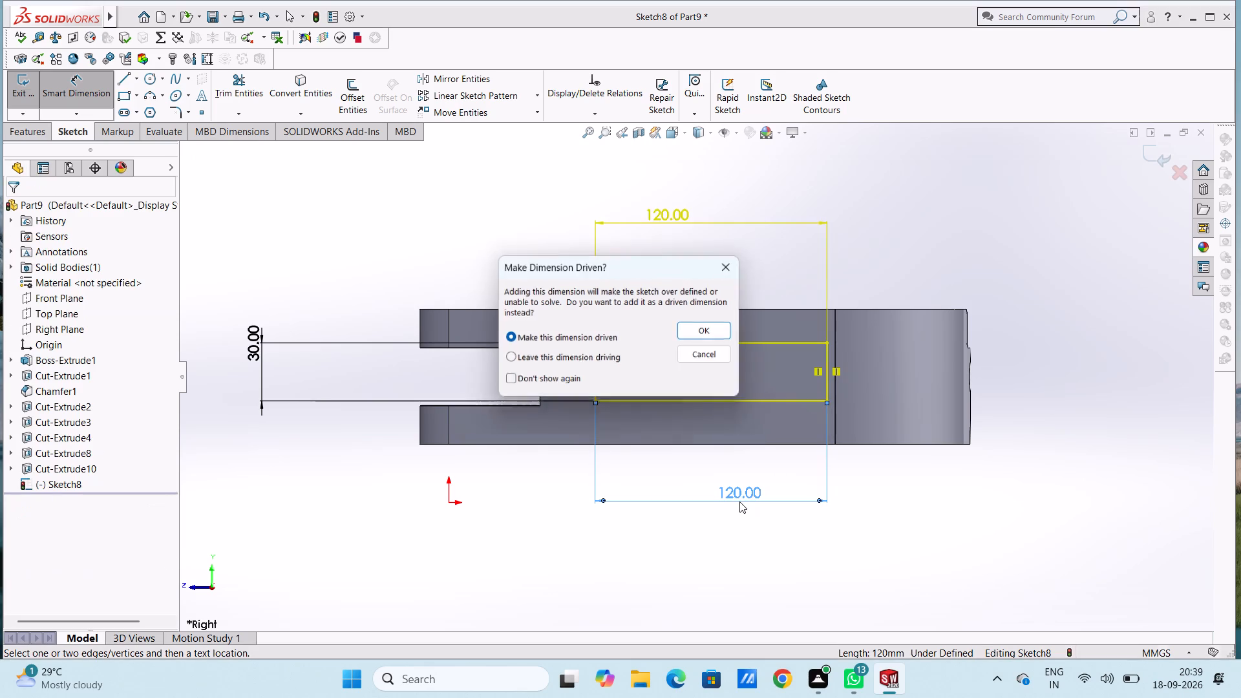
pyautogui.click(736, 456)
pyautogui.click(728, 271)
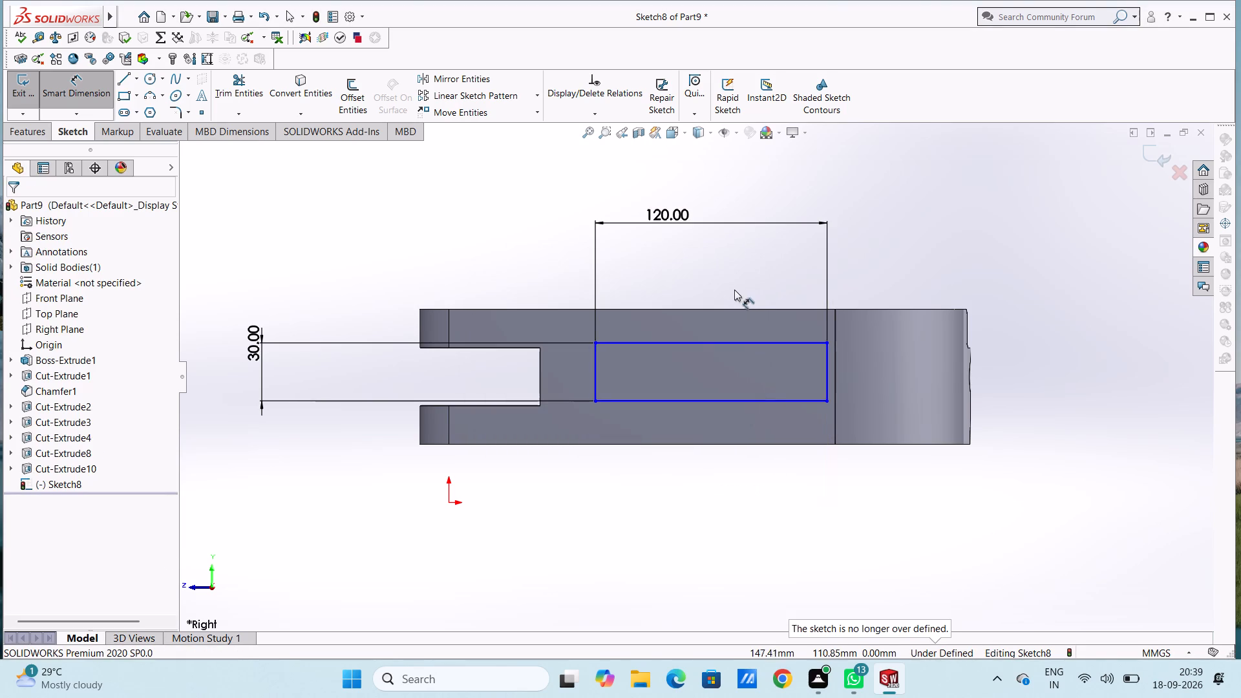
# Dimension the distance between the face's upper edge and the rectangle's upper side as 20 mm.
pyautogui.click(745, 310)
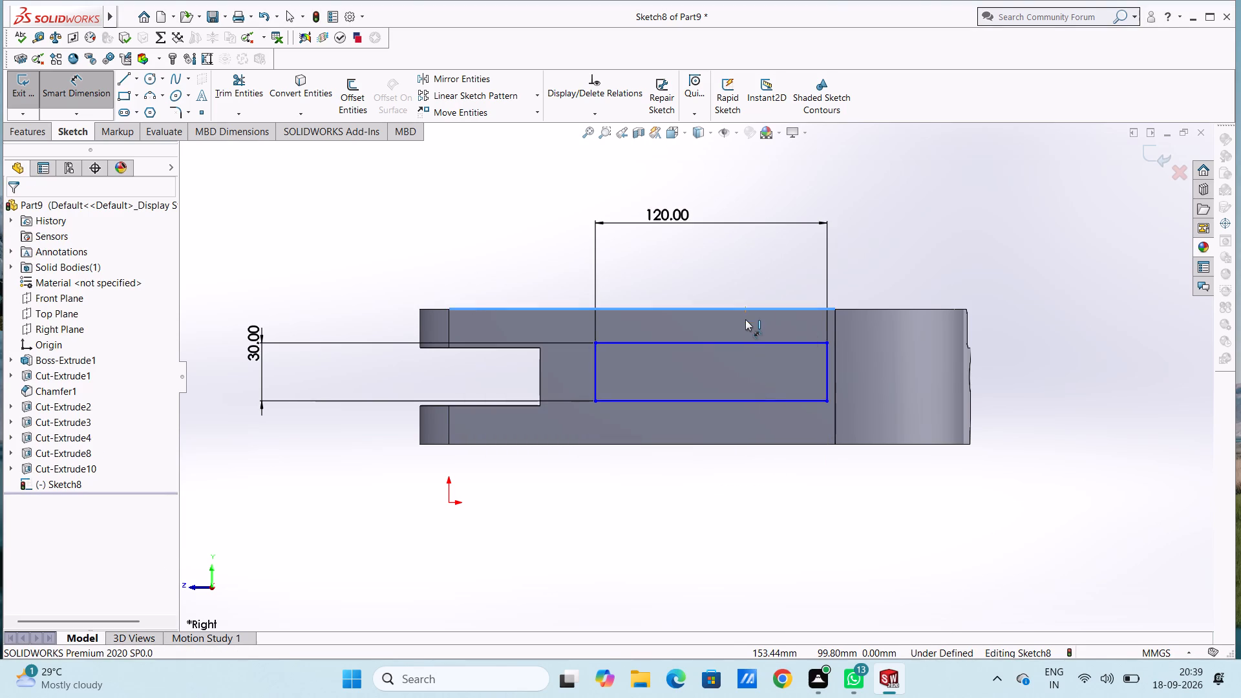
pyautogui.click(752, 341)
pyautogui.click(1096, 348)
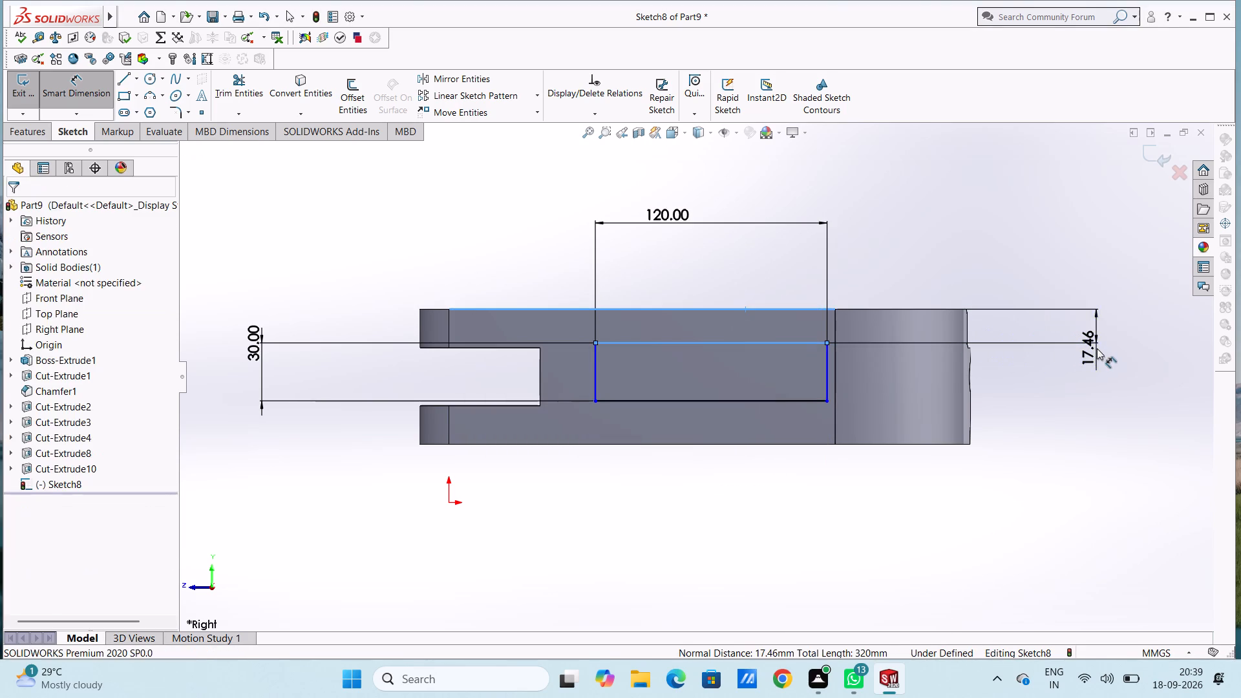
pyautogui.write('20')
pyautogui.press('Return')
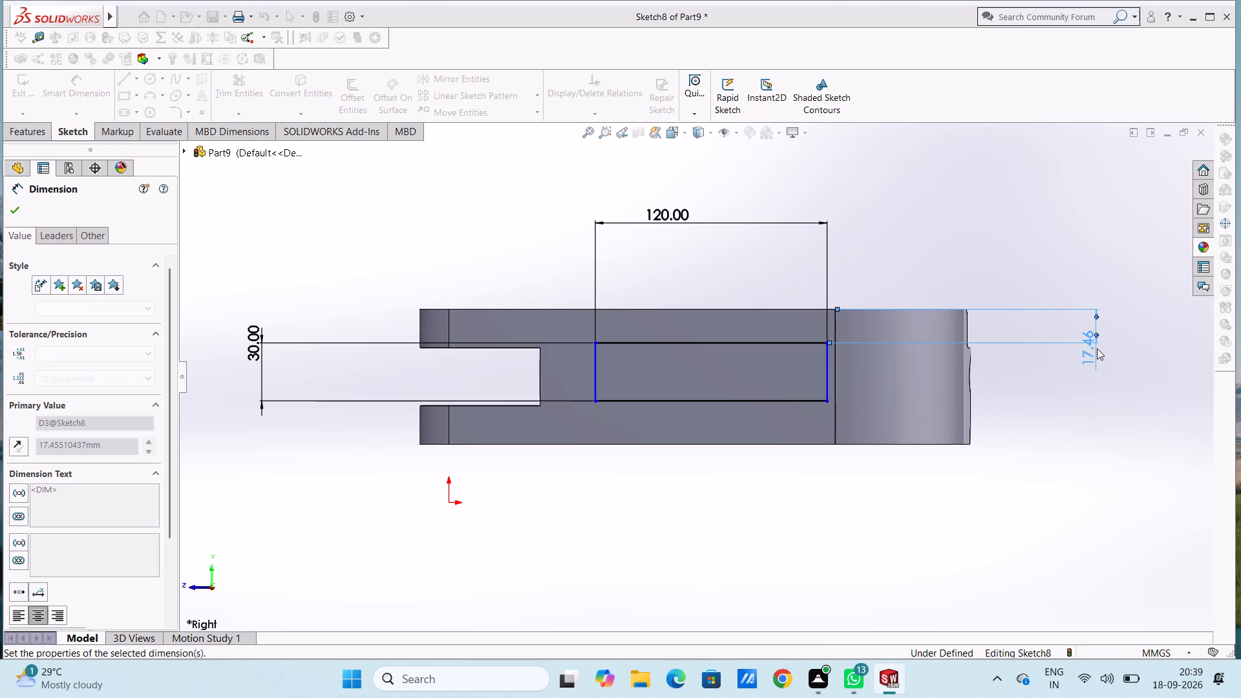
# Cut-extrude the 120 by 30 mm rectangle region to a blind depth of 7 mm into the side face.
pyautogui.click(920, 501)
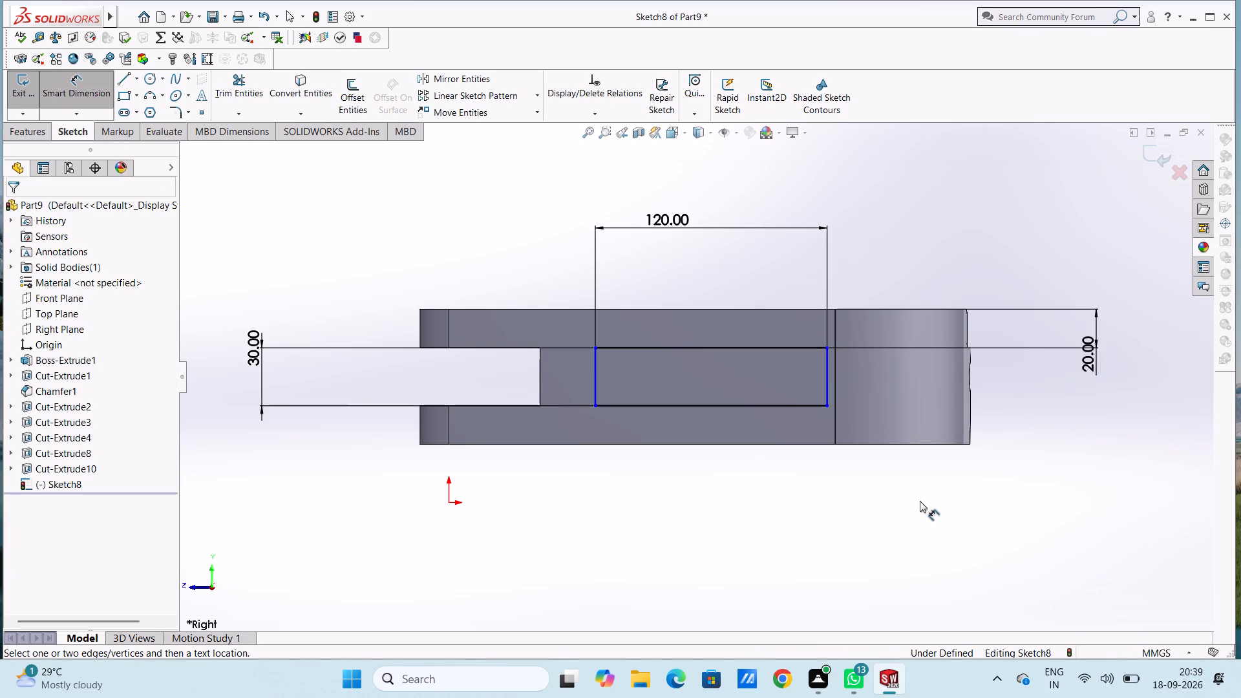
pyautogui.press('Escape')
pyautogui.press('Escape')
pyautogui.scroll(1, 947, 207)
pyautogui.moveTo(947, 207); pyautogui.dragTo(945, 213, button='middle')
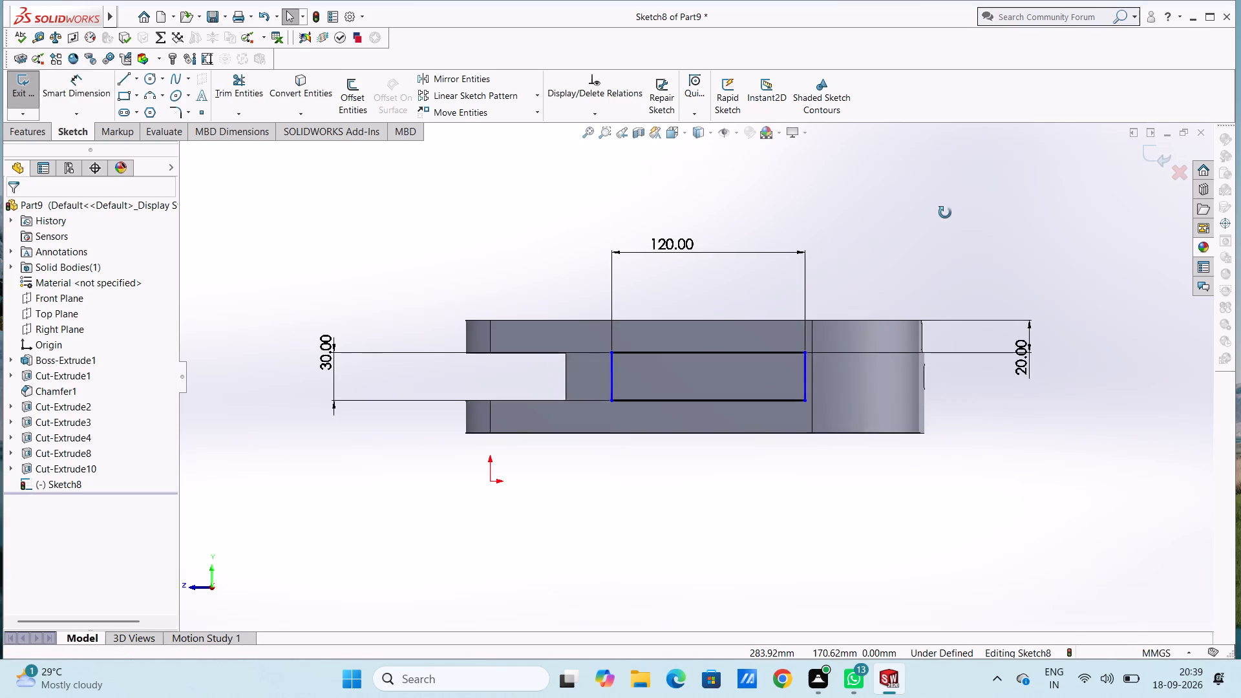
pyautogui.moveTo(945, 213); pyautogui.dragTo(904, 322, button='middle')
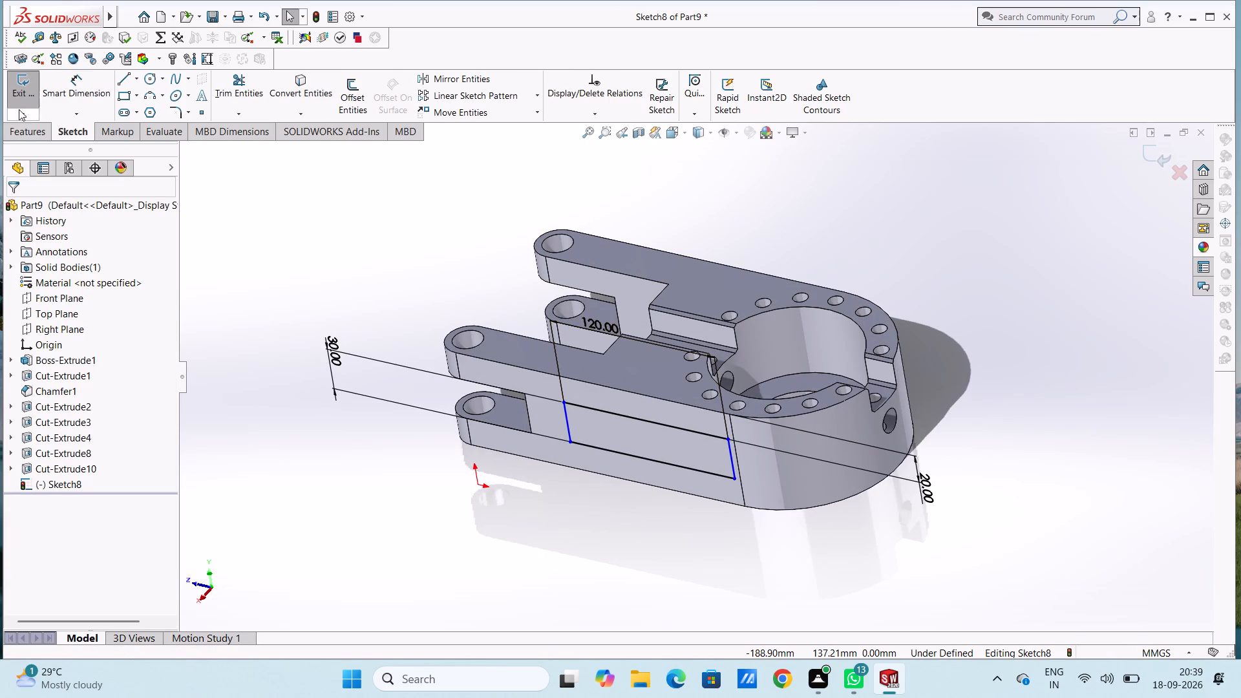
pyautogui.click(25, 132)
pyautogui.click(221, 91)
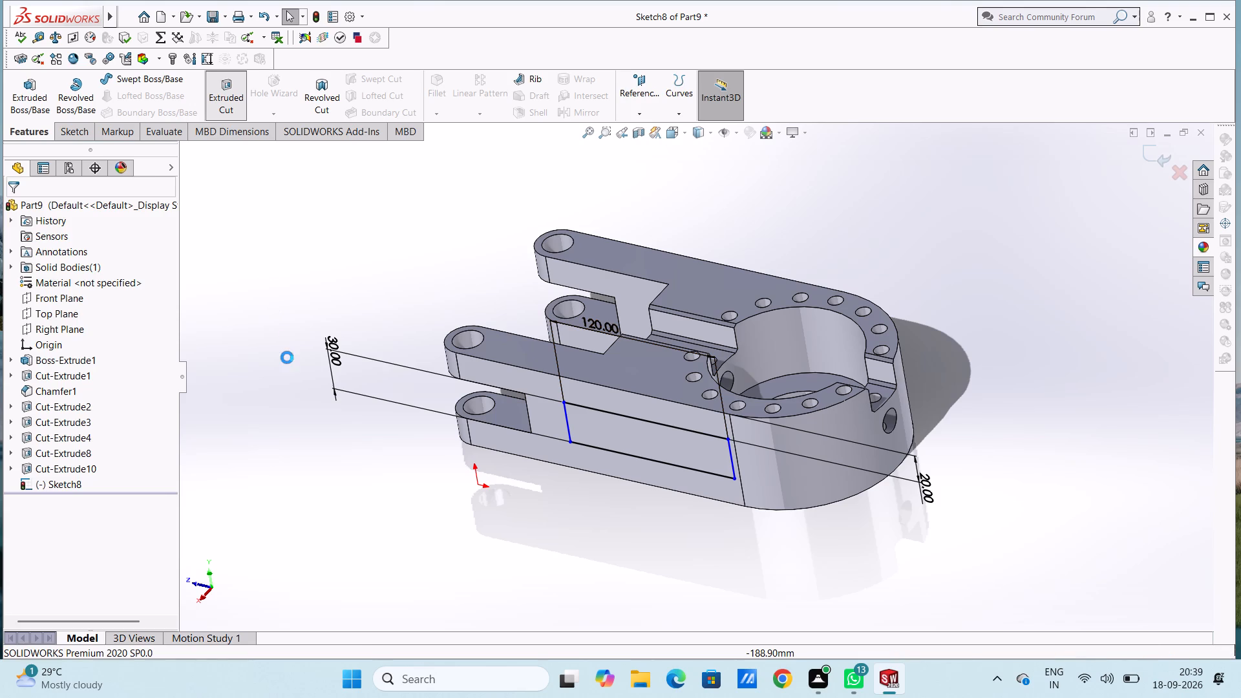
pyautogui.click(606, 432)
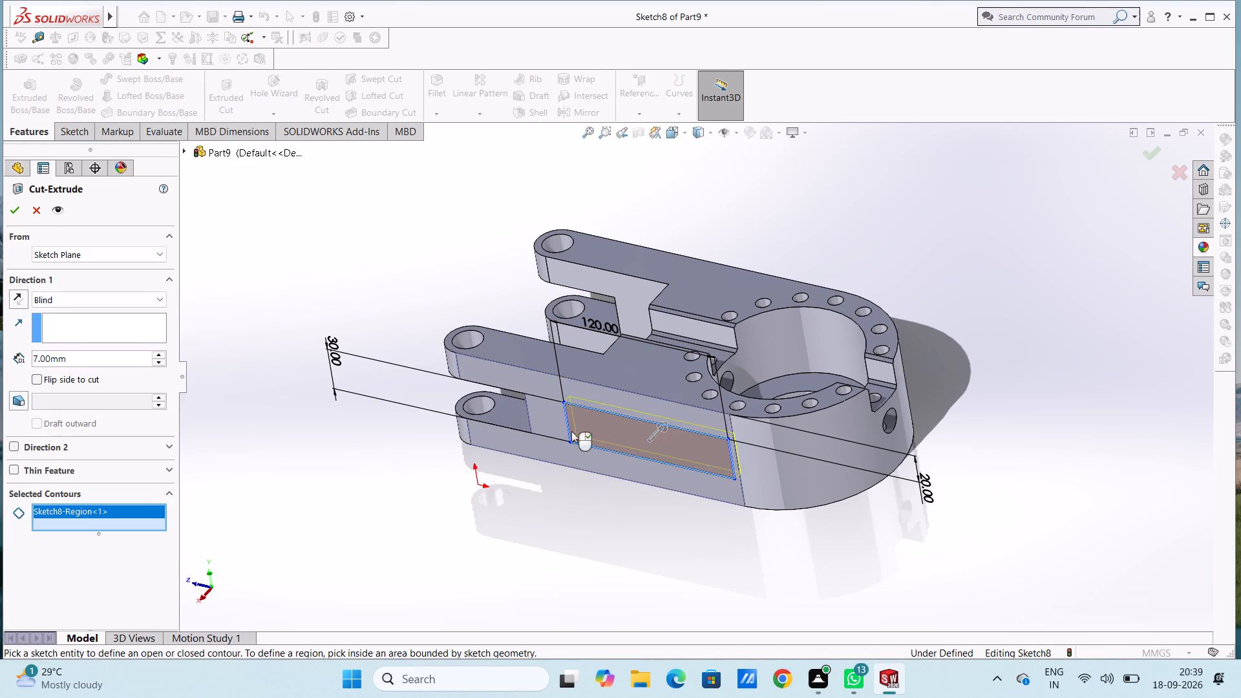
pyautogui.moveTo(411, 270); pyautogui.dragTo(414, 386, button='middle')
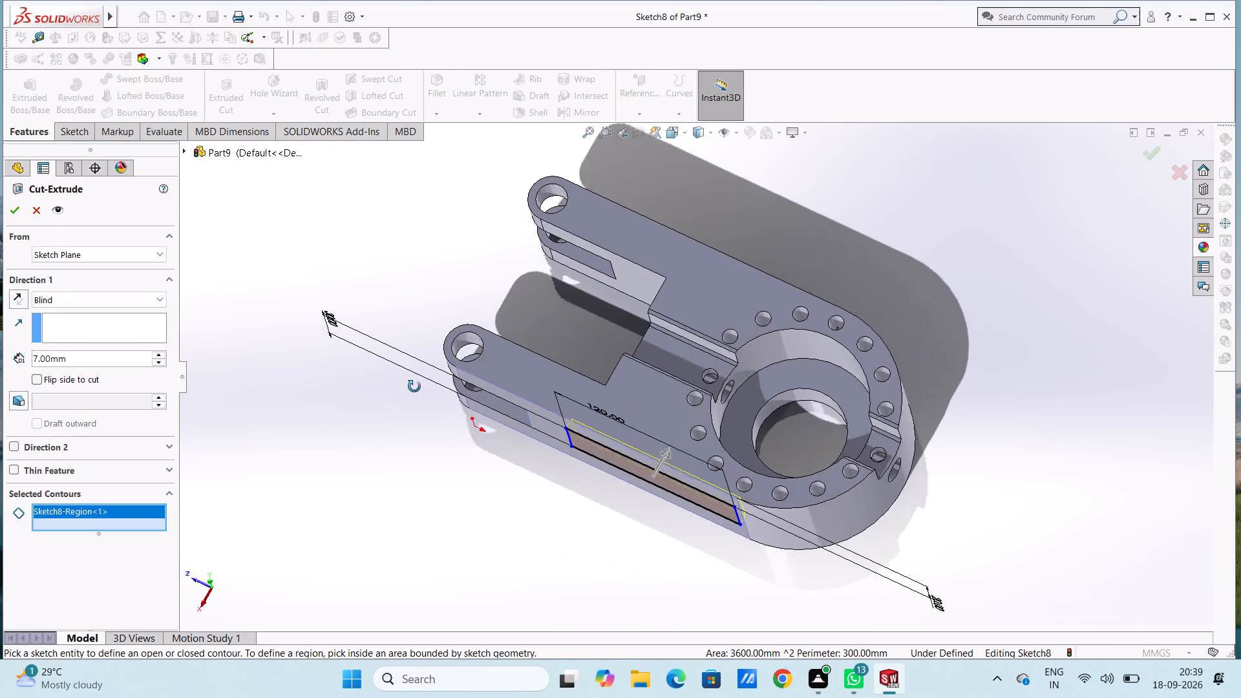
pyautogui.moveTo(414, 386); pyautogui.dragTo(419, 408, button='middle')
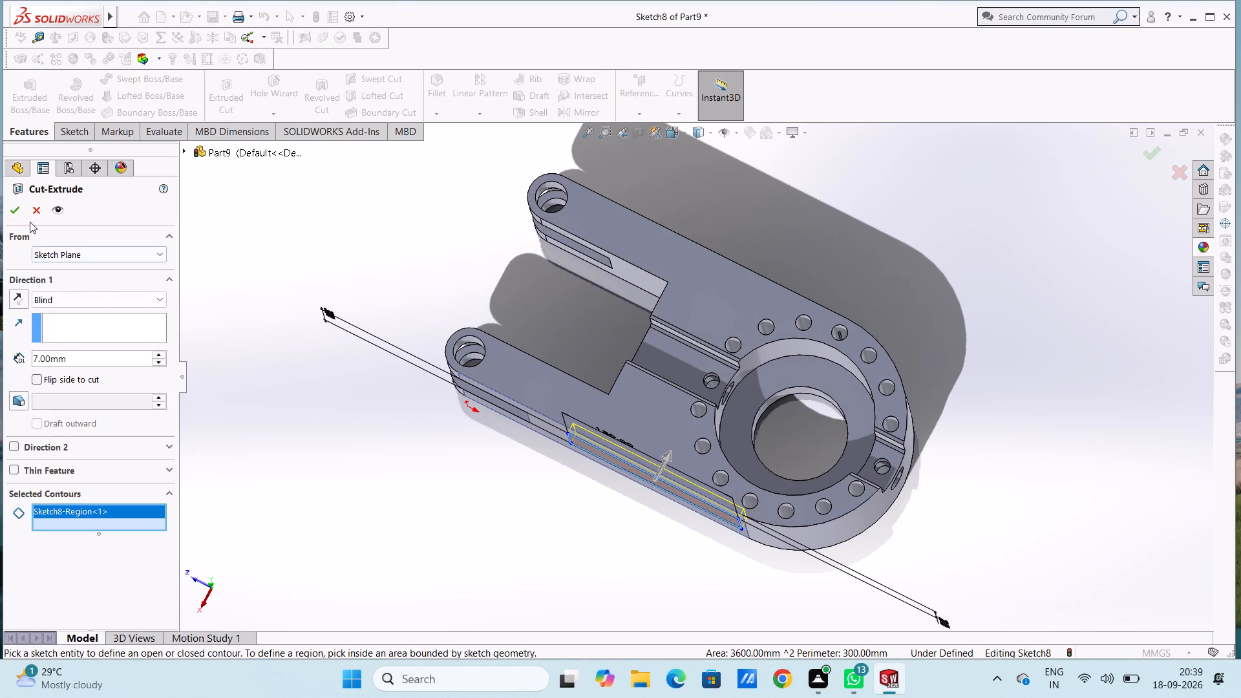
pyautogui.click(19, 215)
pyautogui.click(235, 255)
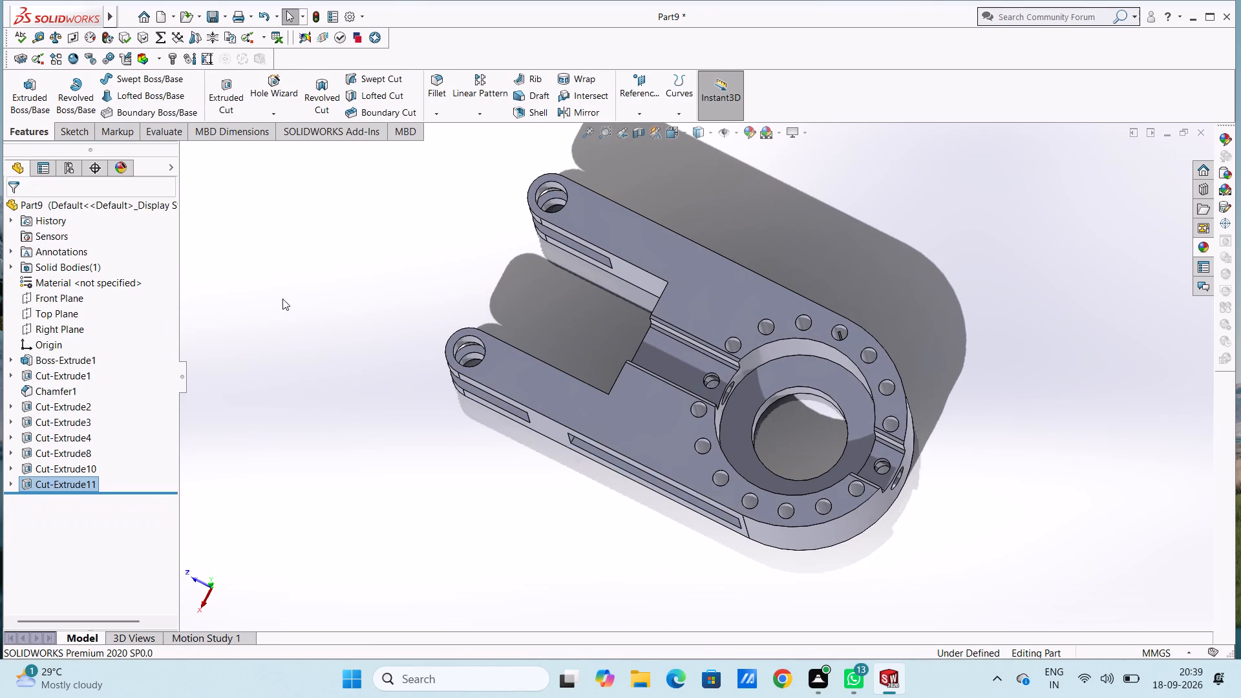
# On the plate's left side face, sketch a 50 mm vertical line downward from the pocket's lower corner nearest the slotted arm tips.
pyautogui.moveTo(305, 310); pyautogui.dragTo(558, 487, button='middle')
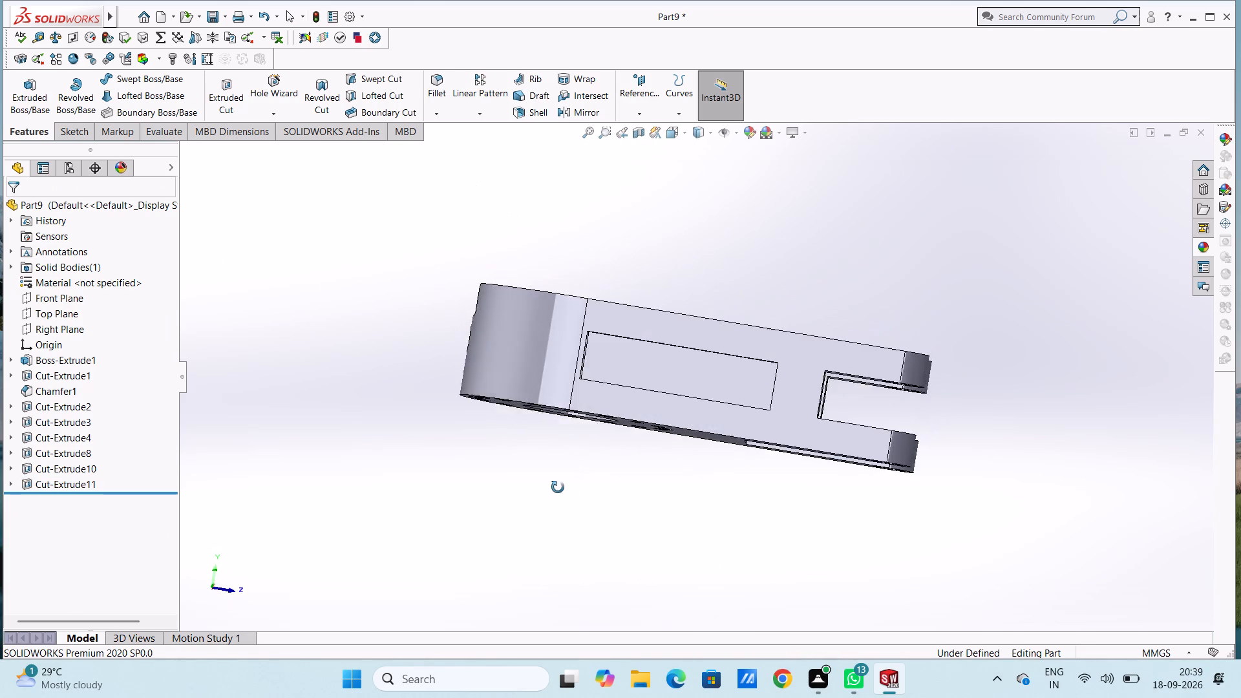
pyautogui.moveTo(558, 487); pyautogui.dragTo(484, 606, button='middle')
pyautogui.scroll(1, 483, 589)
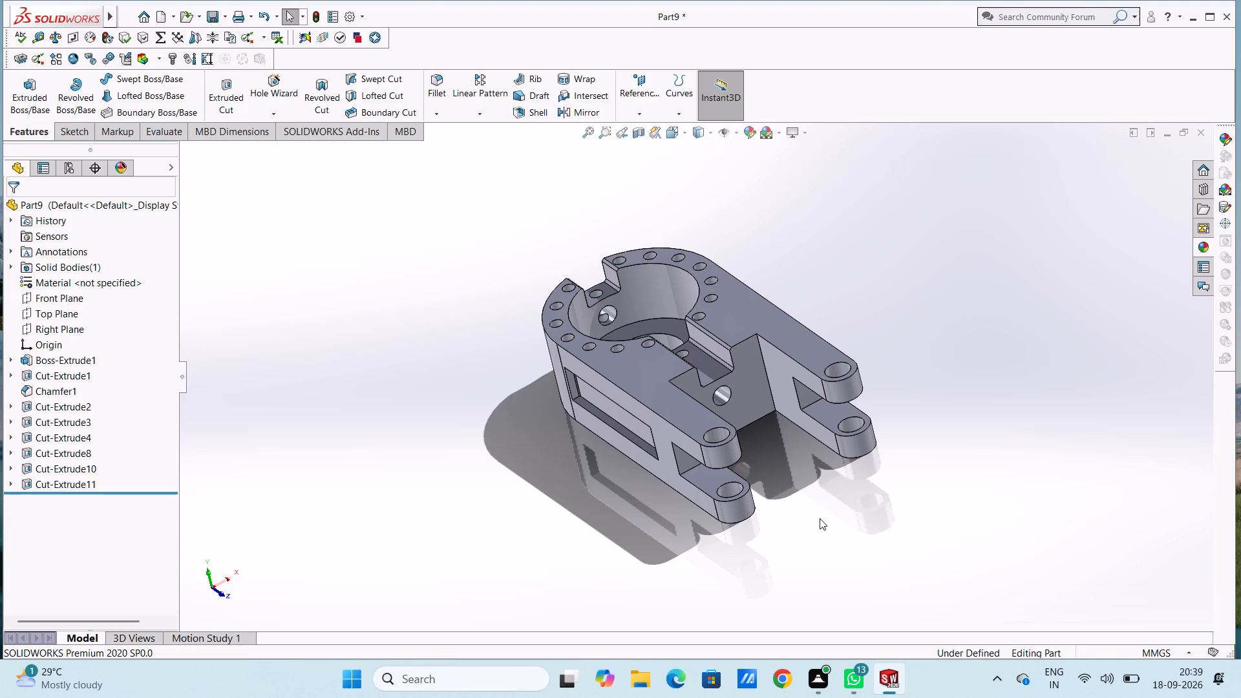
pyautogui.hotkey('ctrl', '3')
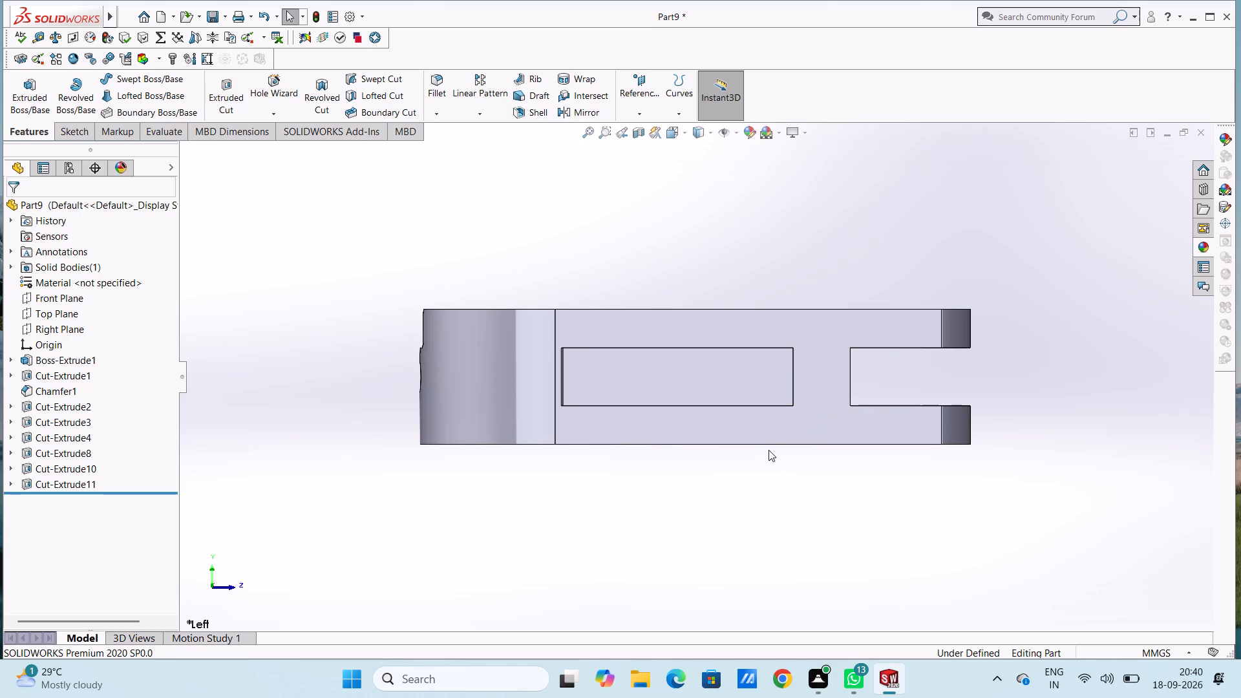
pyautogui.click(770, 426)
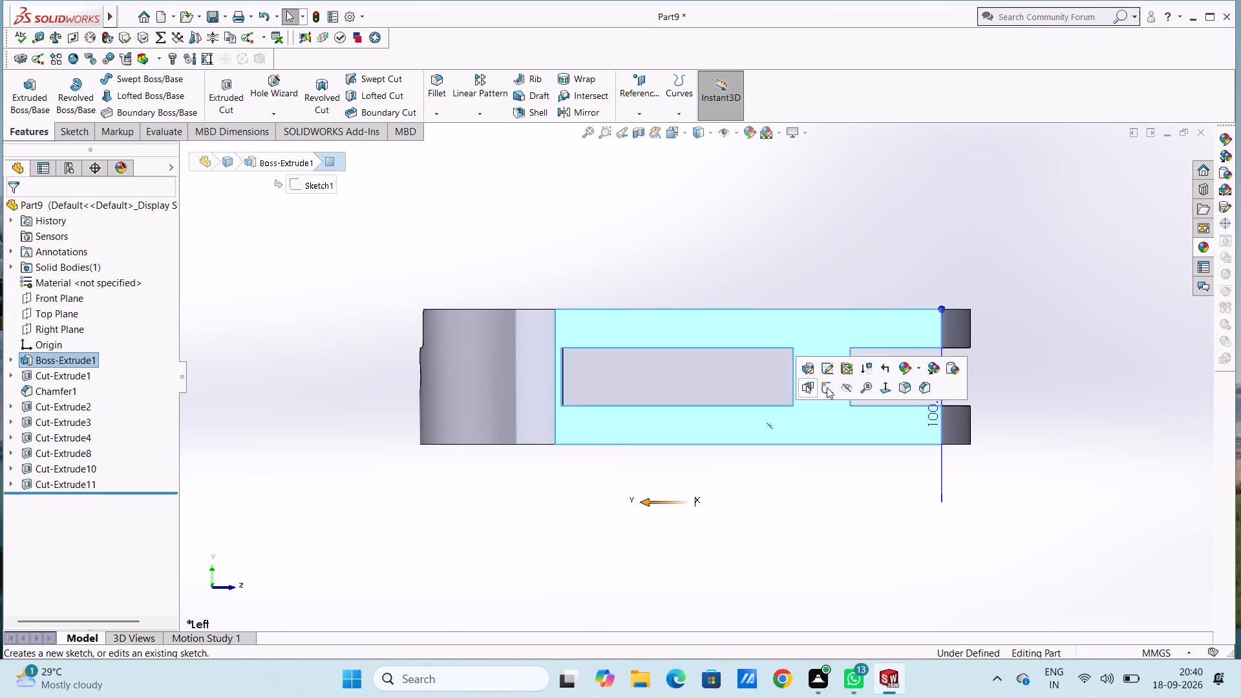
pyautogui.click(827, 386)
pyautogui.click(818, 218)
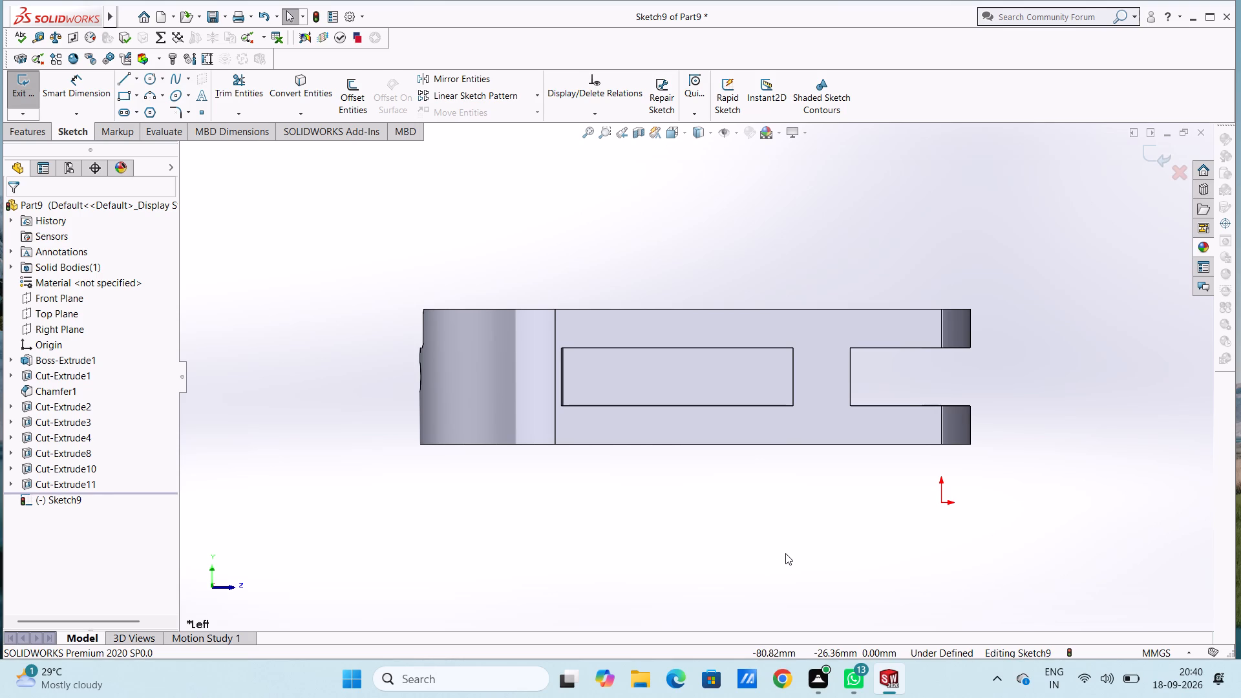
pyautogui.scroll(-1, 834, 466)
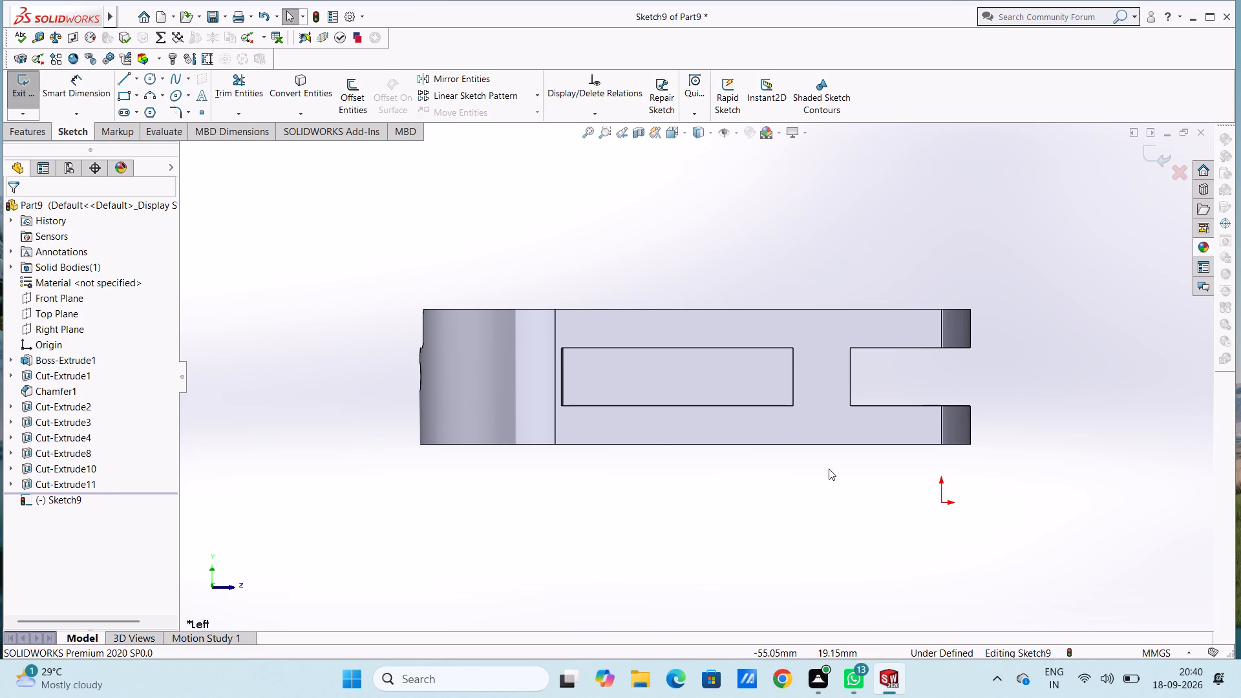
pyautogui.scroll(-2, 820, 475)
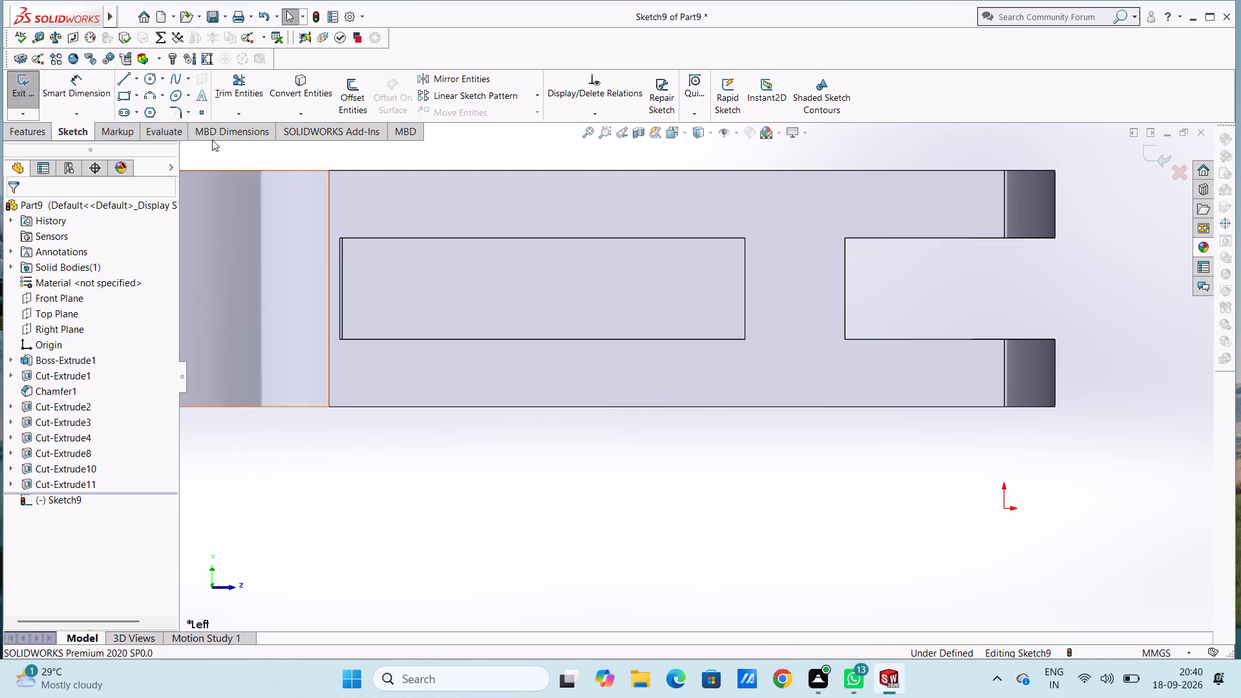
pyautogui.click(122, 78)
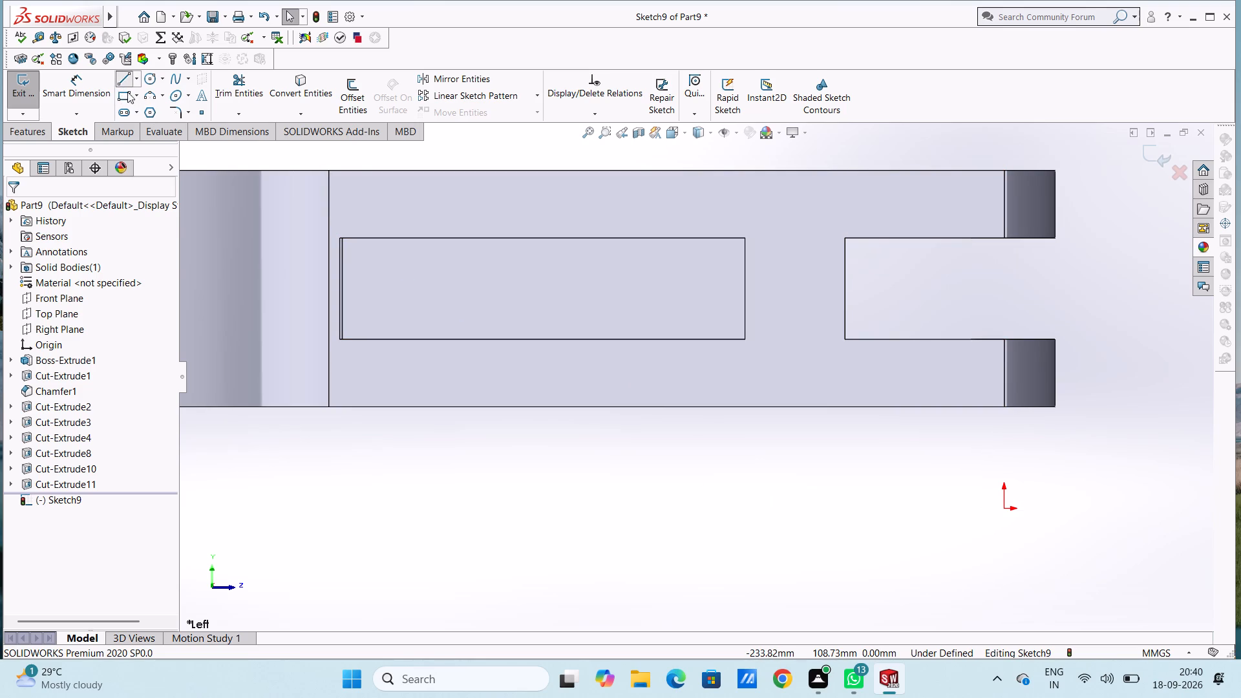
pyautogui.click(743, 339)
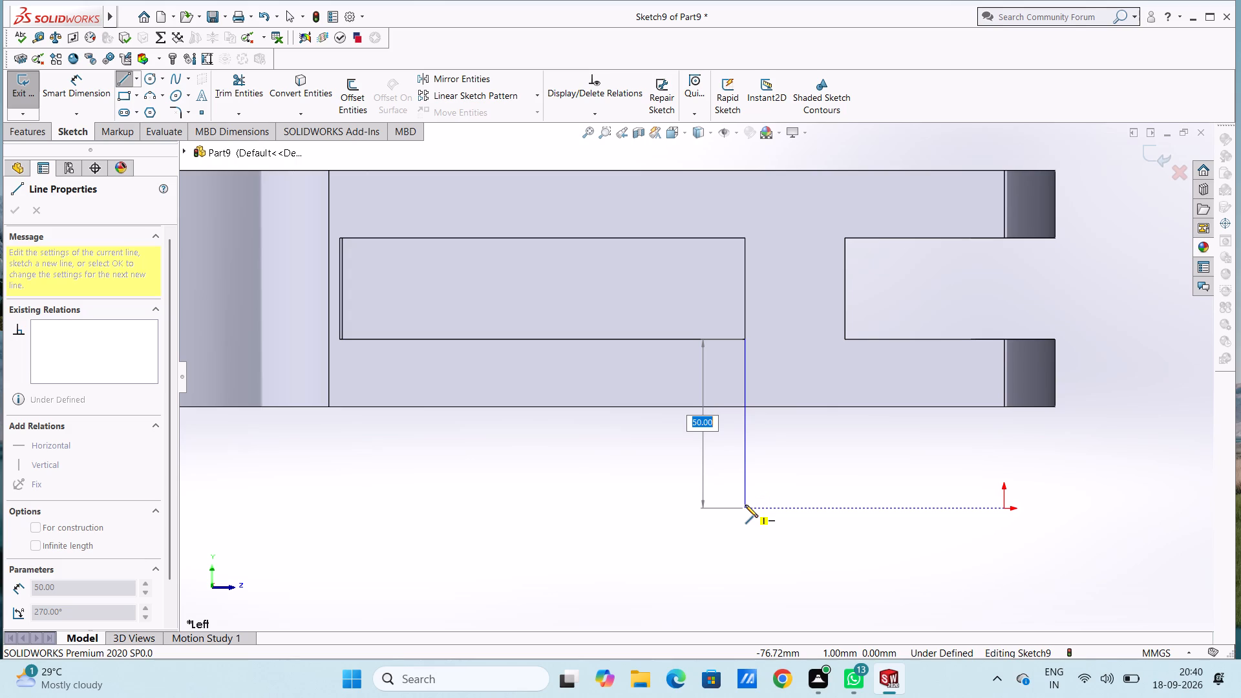
pyautogui.write('50')
pyautogui.press('Return')
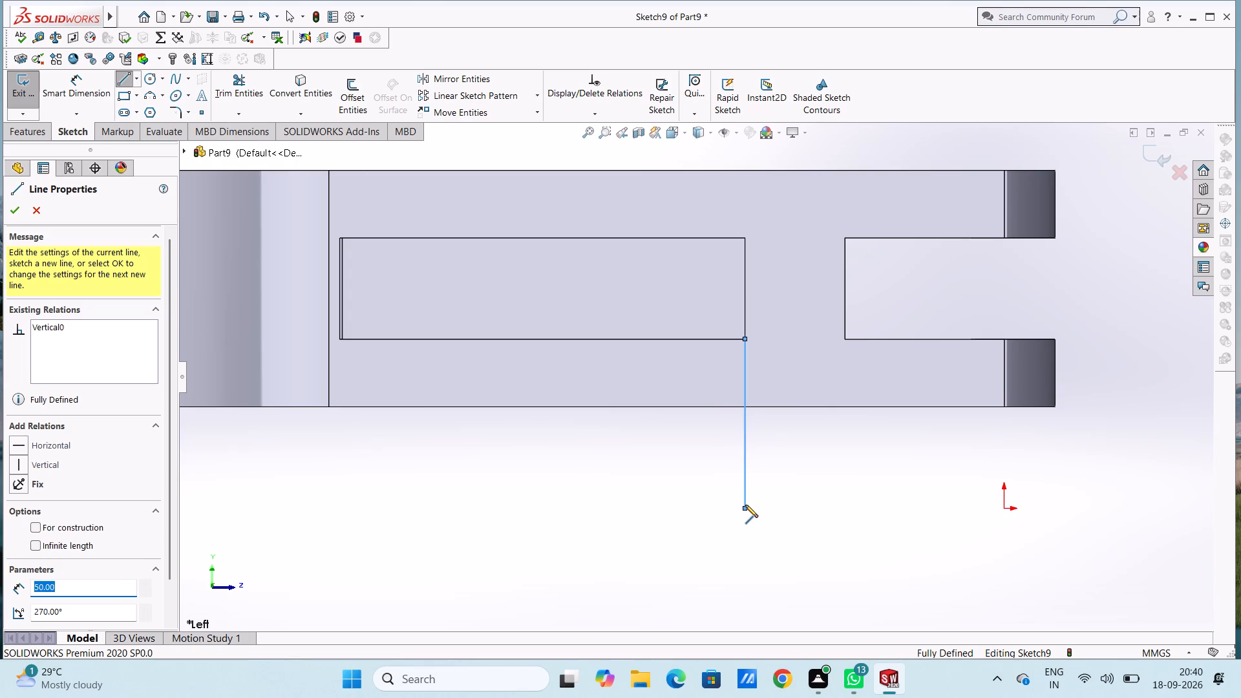
pyautogui.press('Escape')
pyautogui.press('Escape')
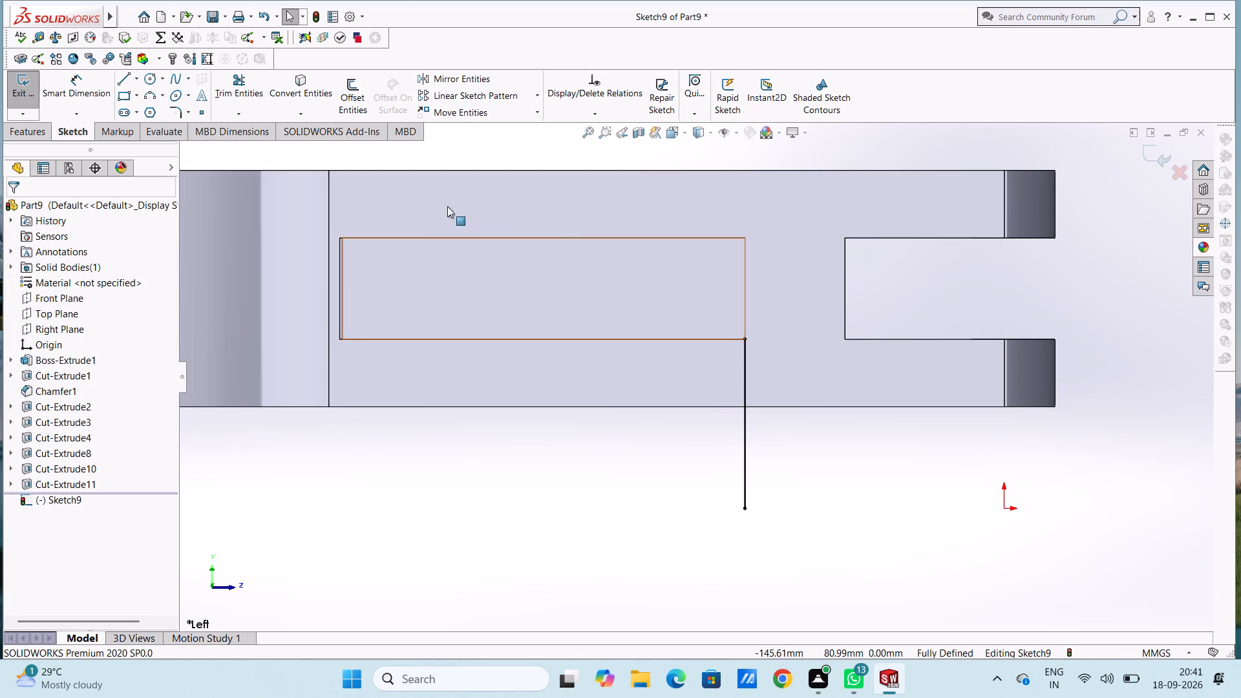
# Sketch two concentric circles of 20 and 15 mm radius, centred level with the line's lower end and about 21 mm toward the rounded end.
pyautogui.click(148, 79)
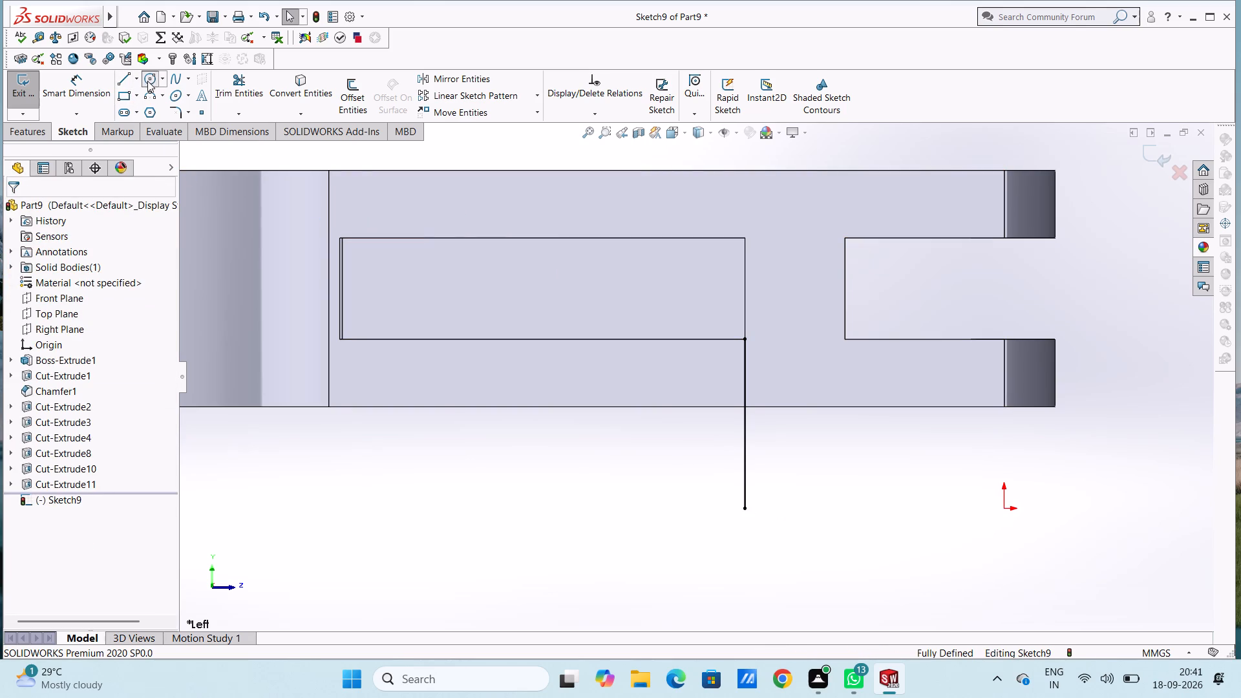
pyautogui.click(674, 510)
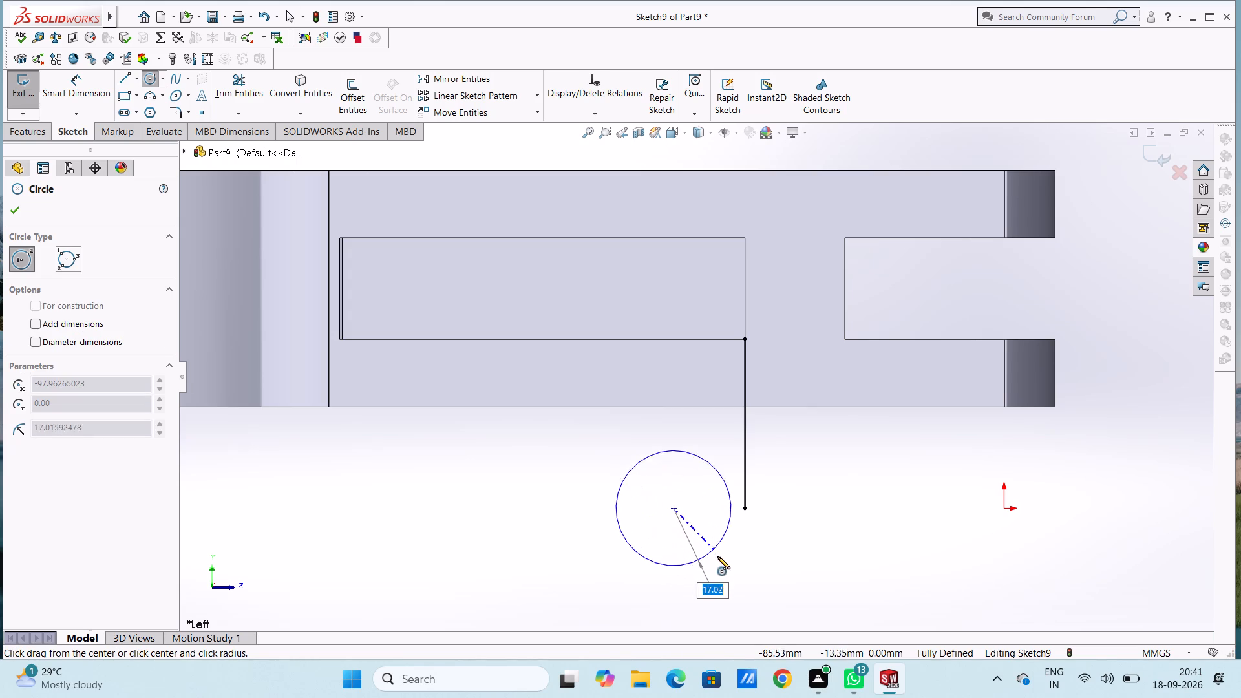
pyautogui.write('20')
pyautogui.press('Return')
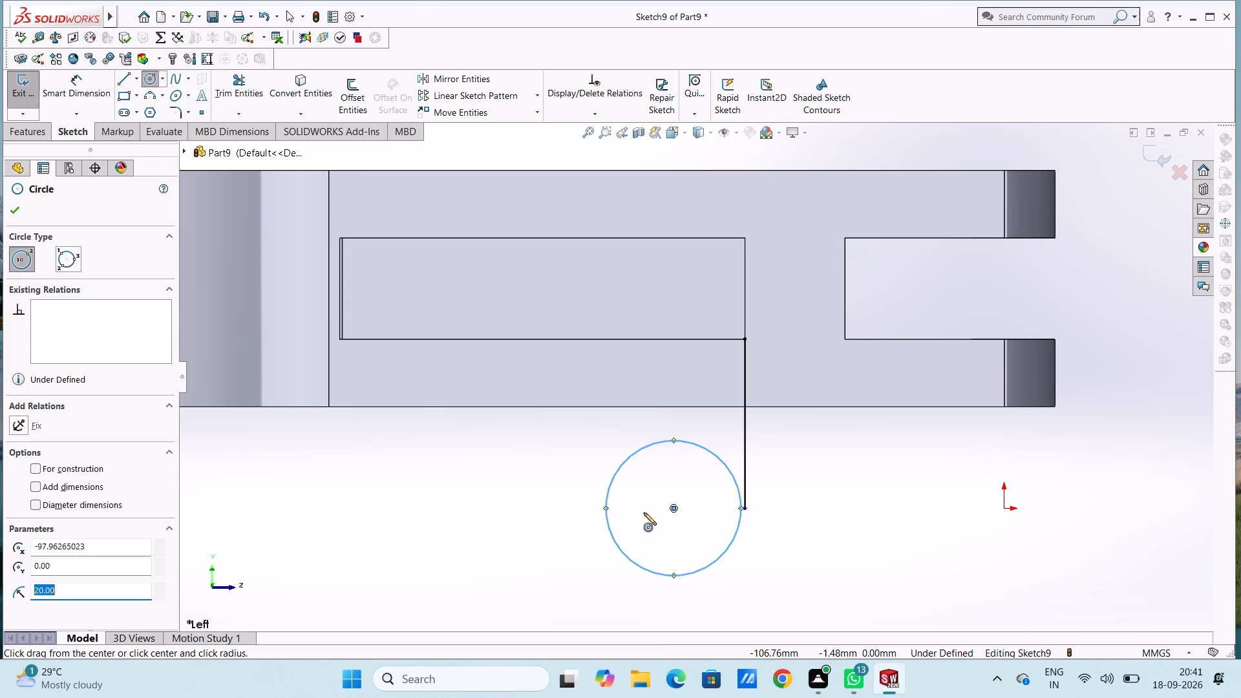
pyautogui.click(672, 509)
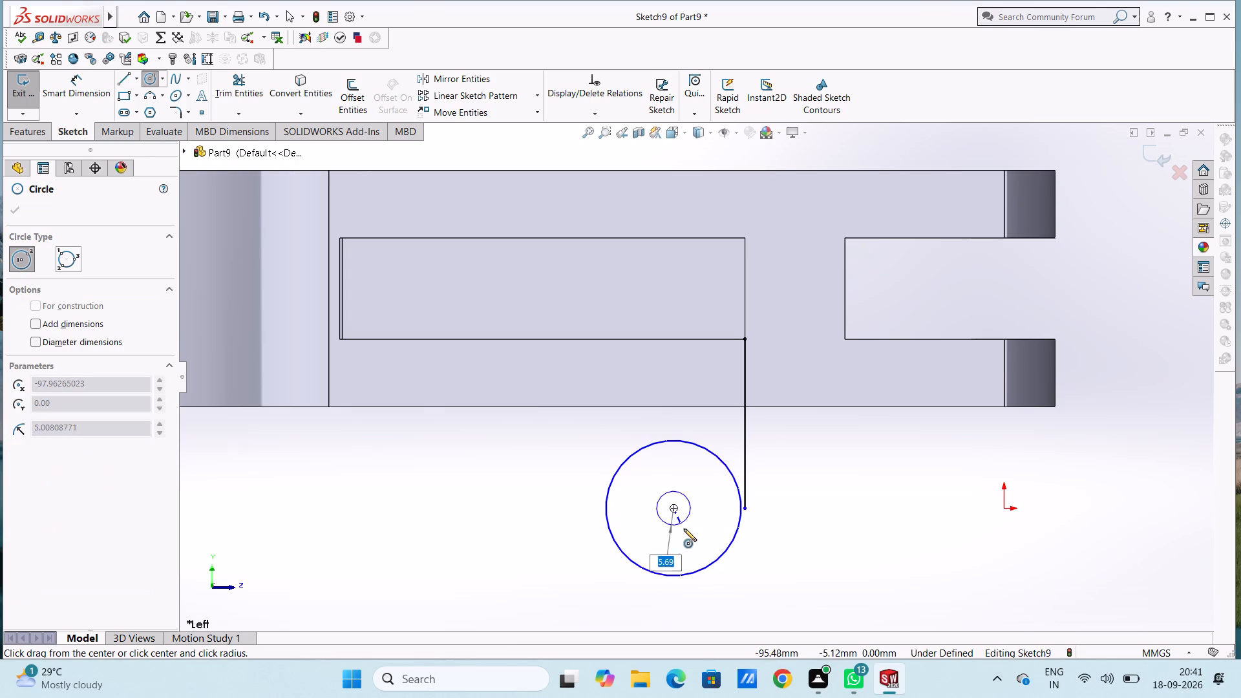
pyautogui.write('15')
pyautogui.press('Return')
pyautogui.press('Escape')
pyautogui.press('Escape')
pyautogui.press('Escape')
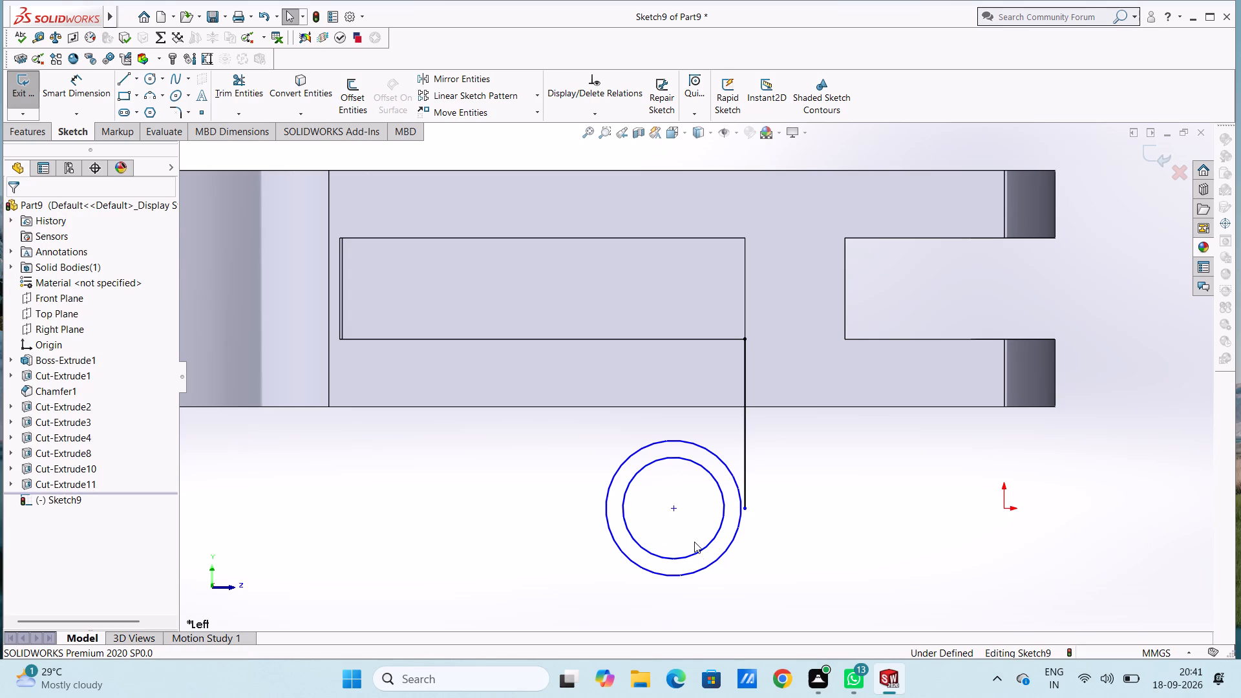
# Dimension the outer circle's diameter as 40 mm and the inner circle's diameter as 30 mm.
pyautogui.scroll(2, 694, 542)
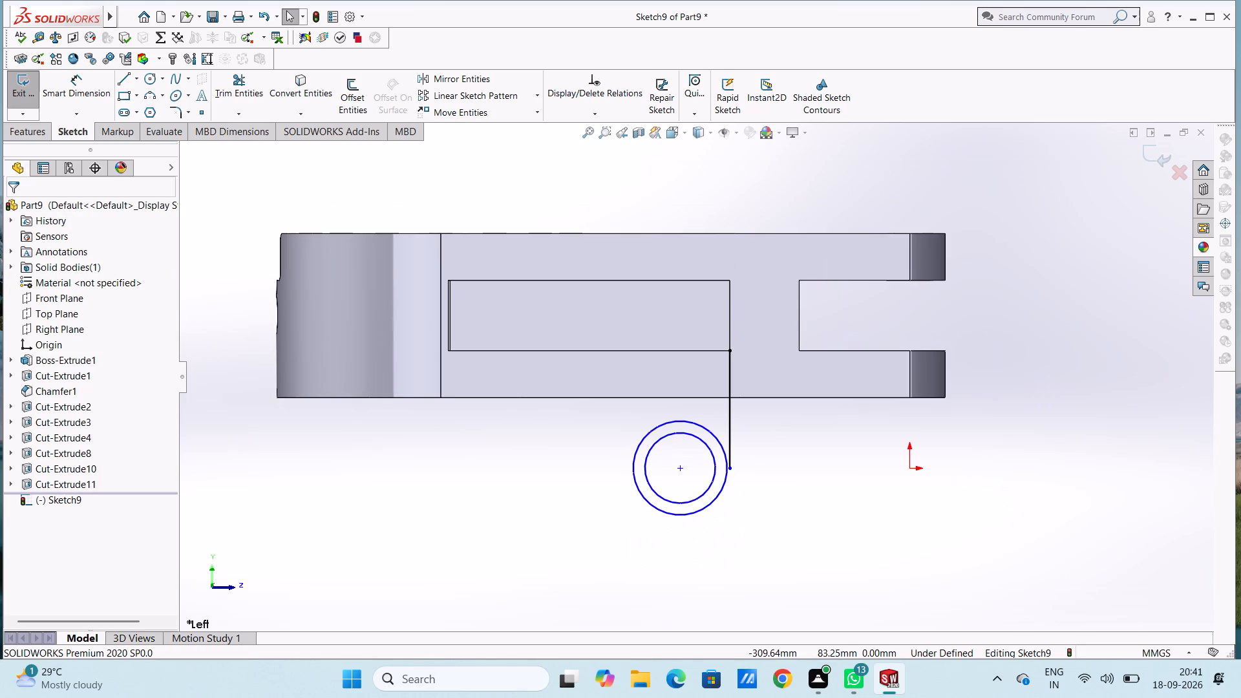
pyautogui.click(80, 89)
pyautogui.click(664, 514)
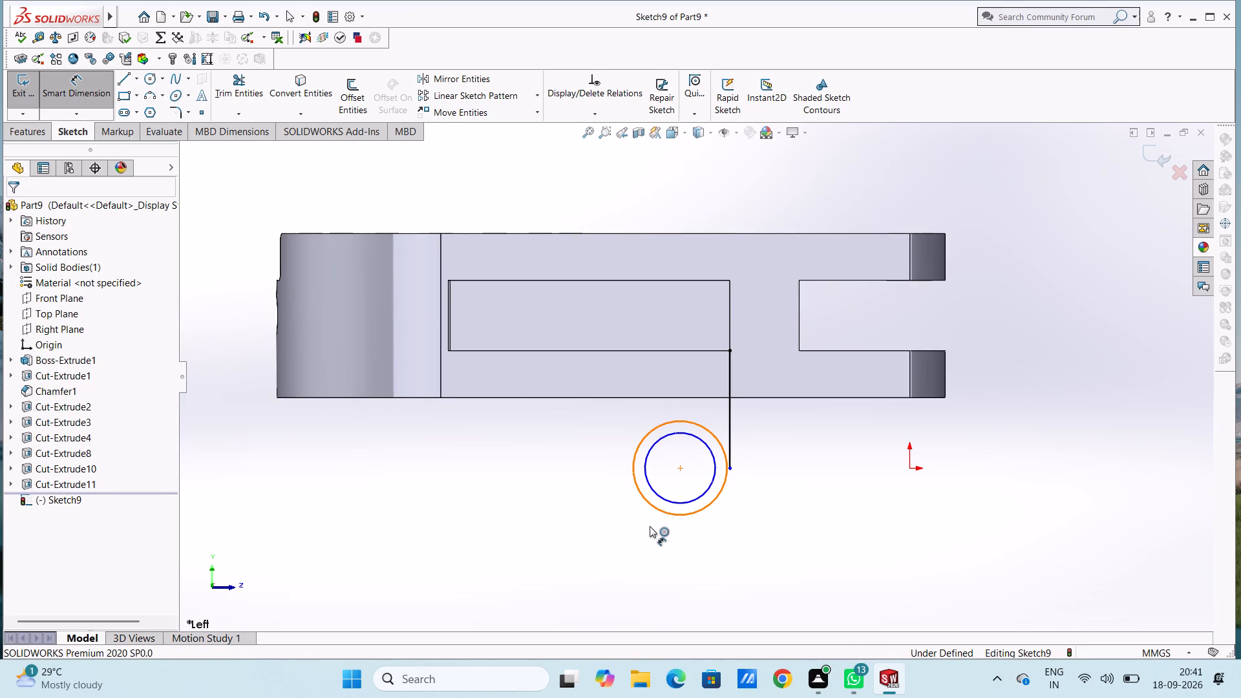
pyautogui.click(469, 562)
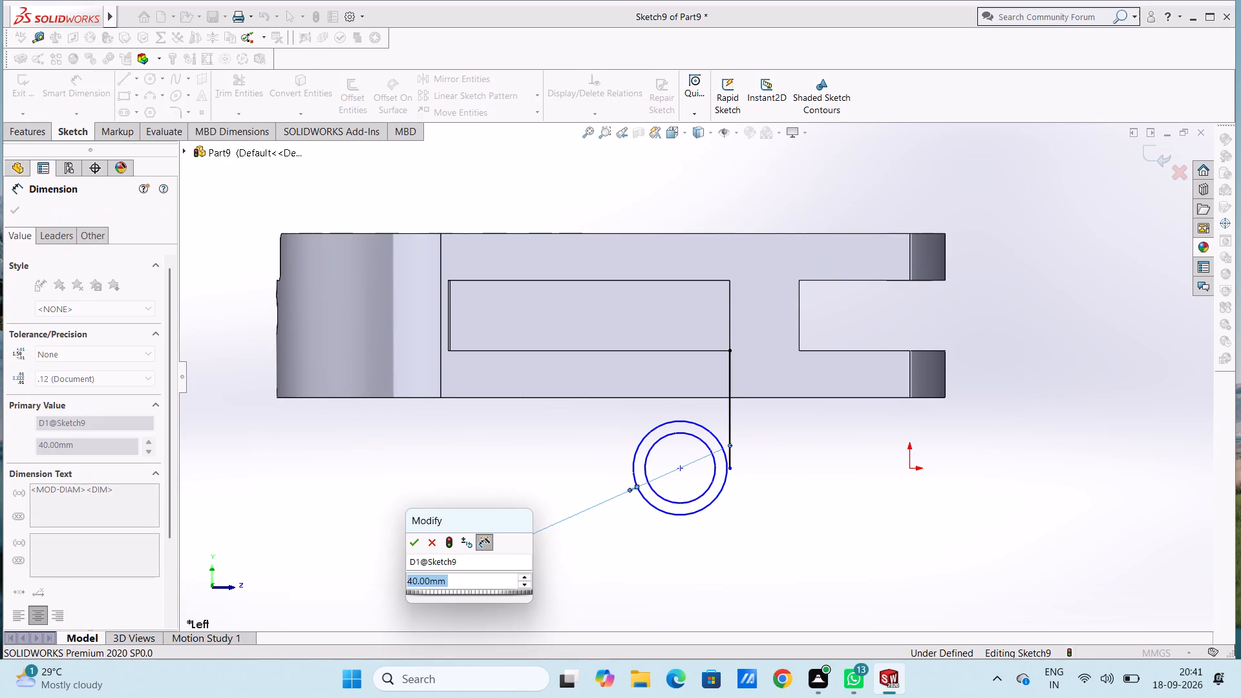
pyautogui.click(407, 540)
pyautogui.click(403, 525)
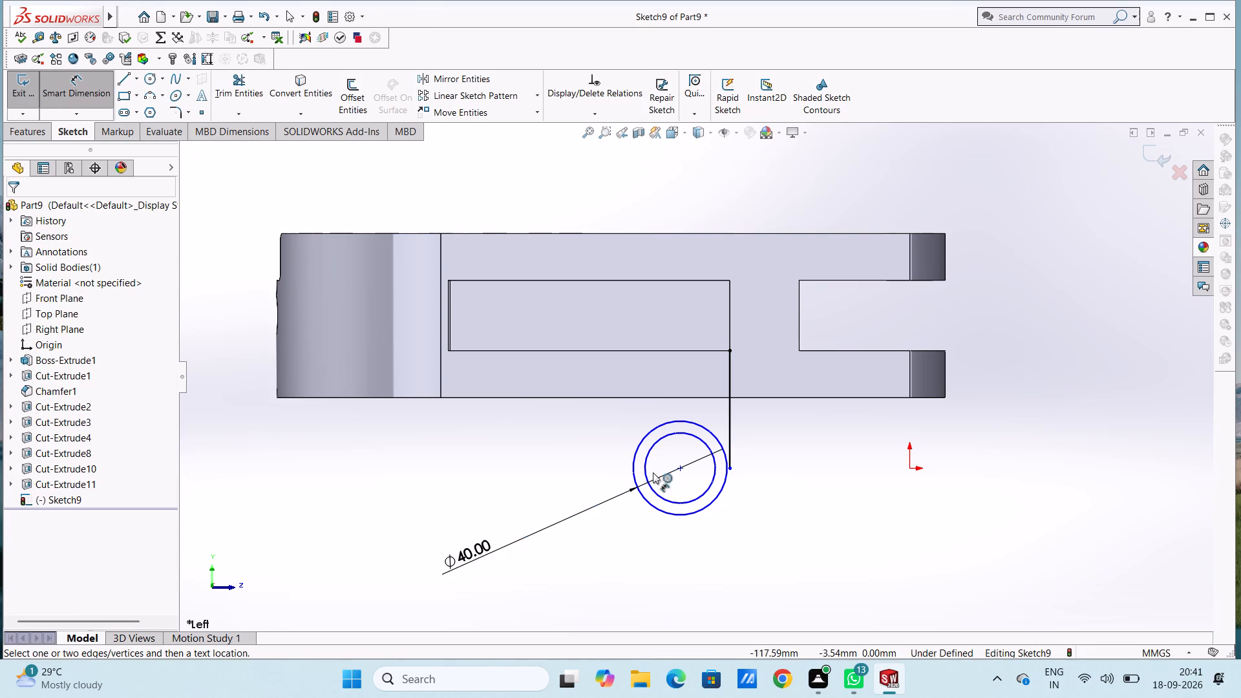
pyautogui.click(692, 438)
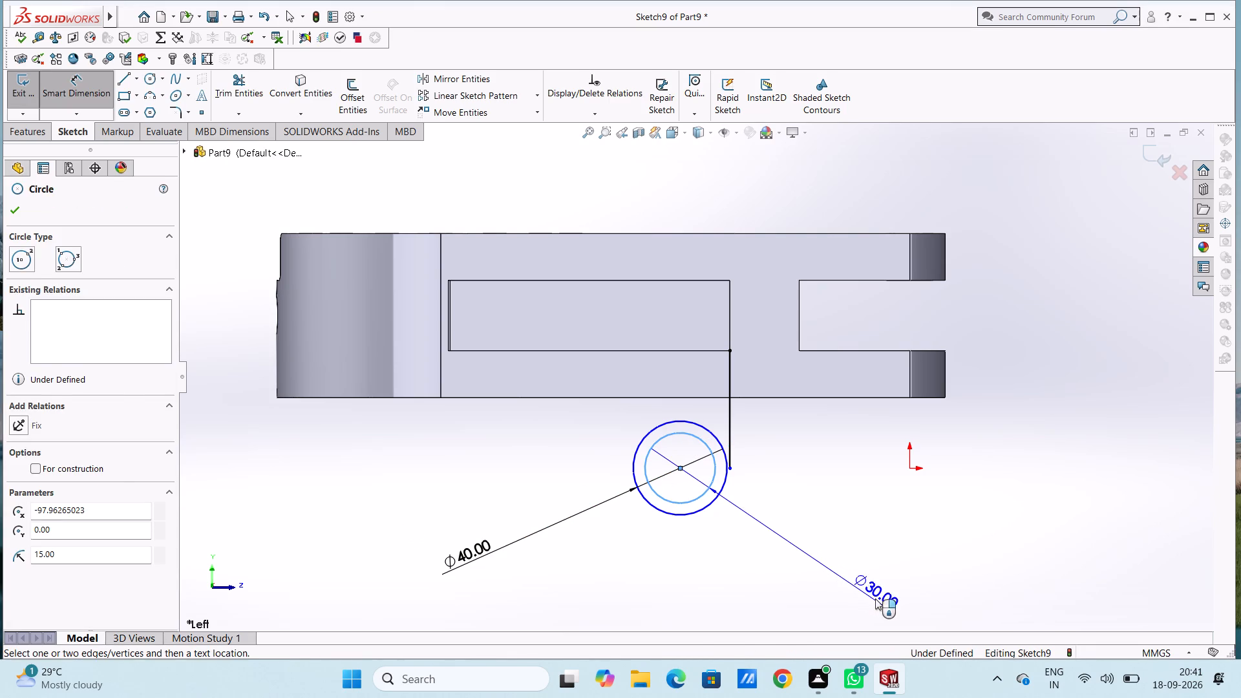
pyautogui.click(876, 598)
pyautogui.click(824, 580)
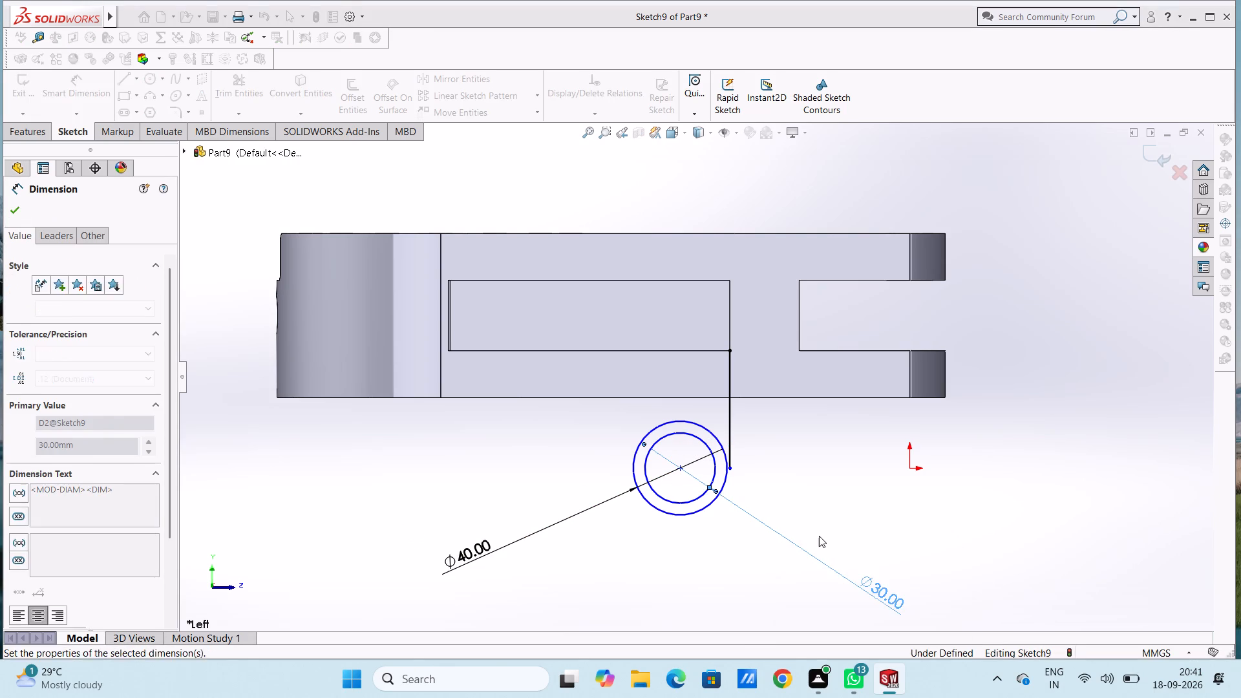
pyautogui.click(819, 536)
# Dimension the horizontal distance between the circles' centre and the line's lower end as 20 mm.
pyautogui.click(681, 464)
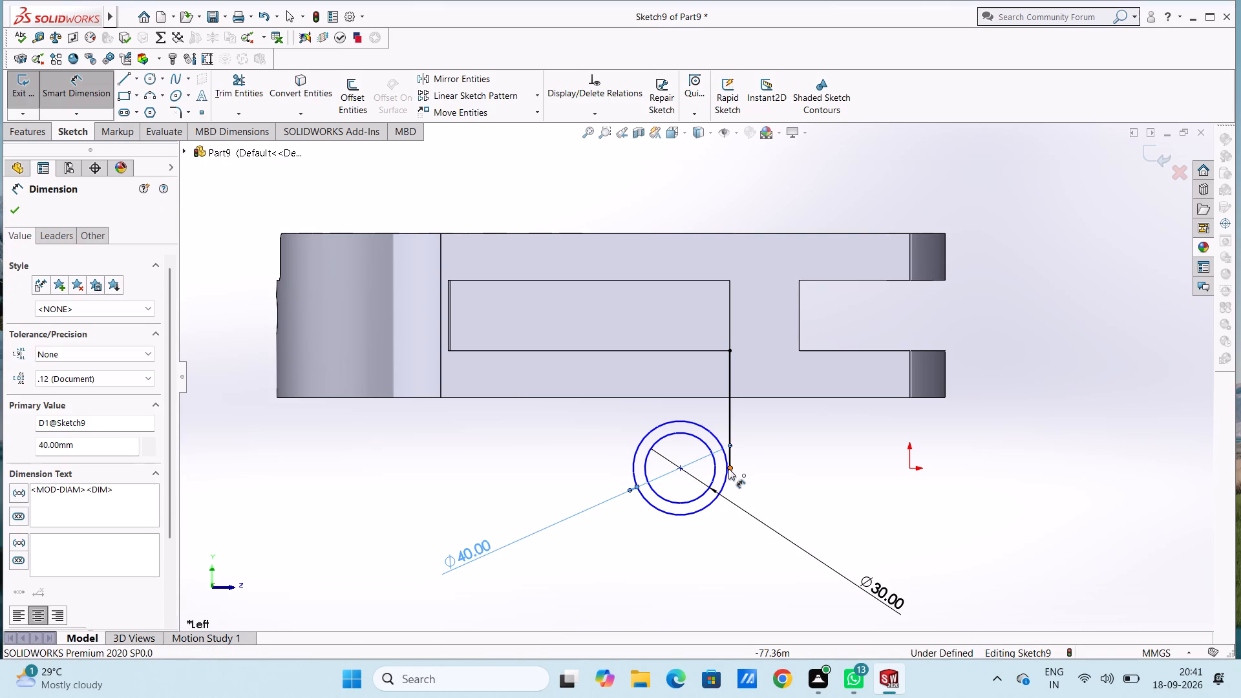
pyautogui.click(728, 467)
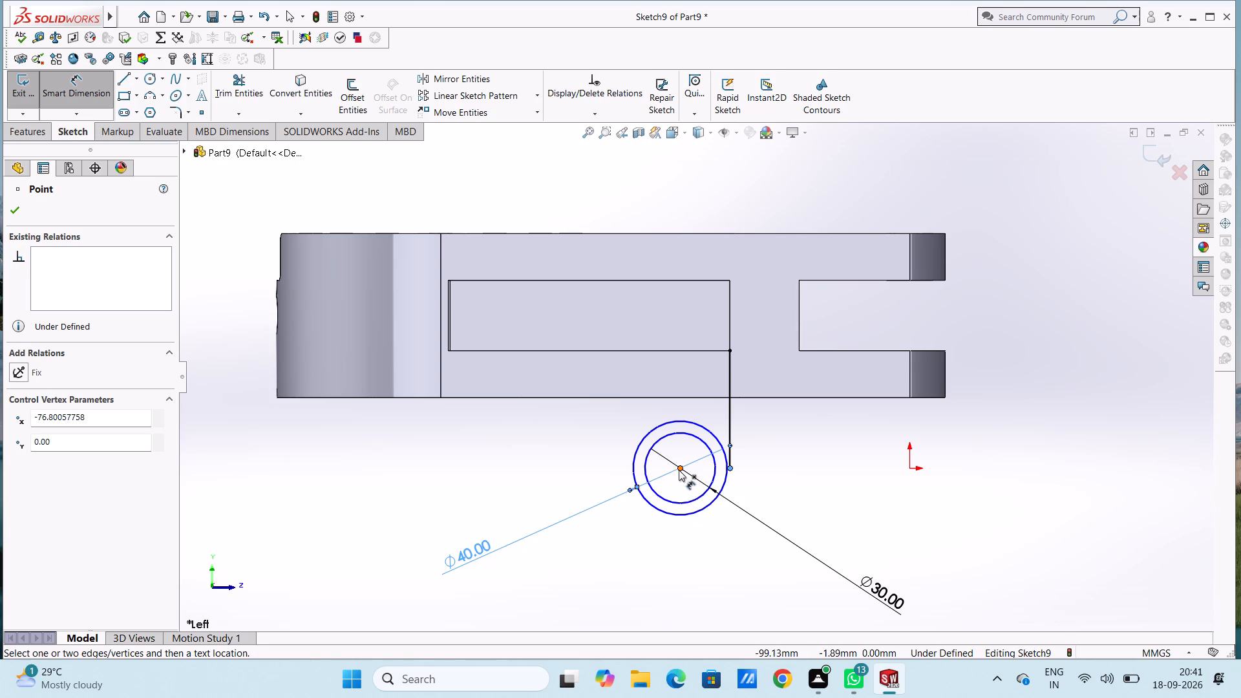
pyautogui.click(679, 468)
pyautogui.click(705, 589)
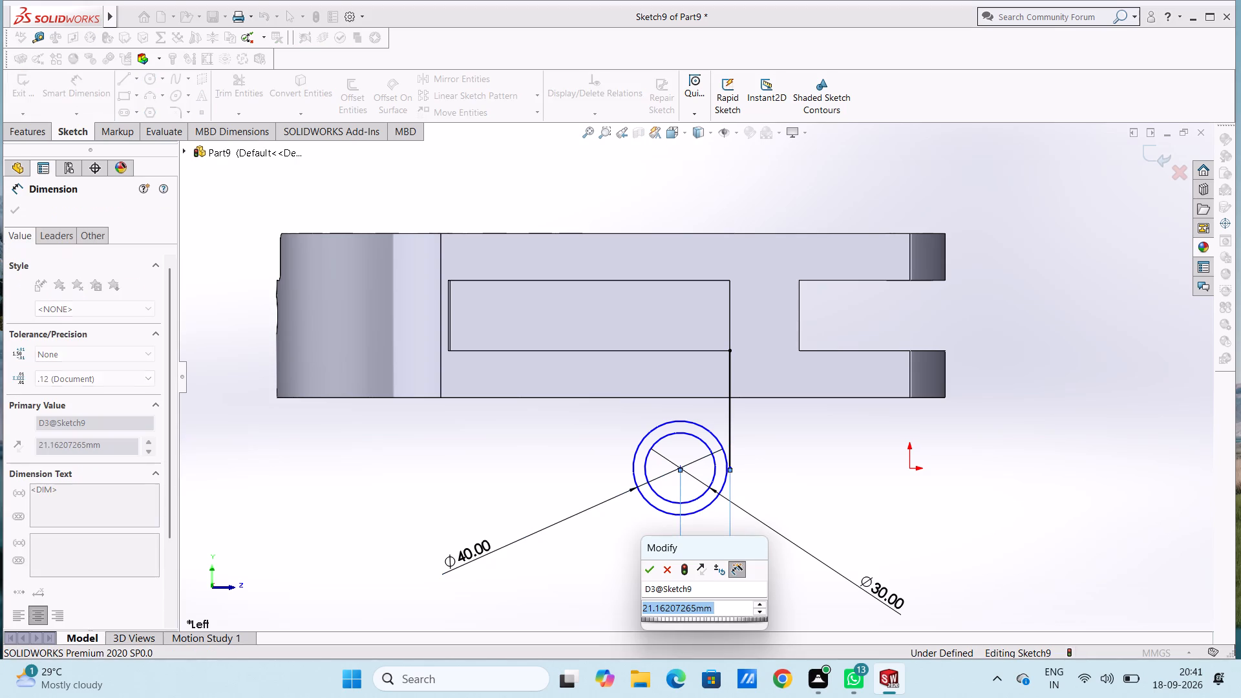
pyautogui.write('20')
pyautogui.press('Return')
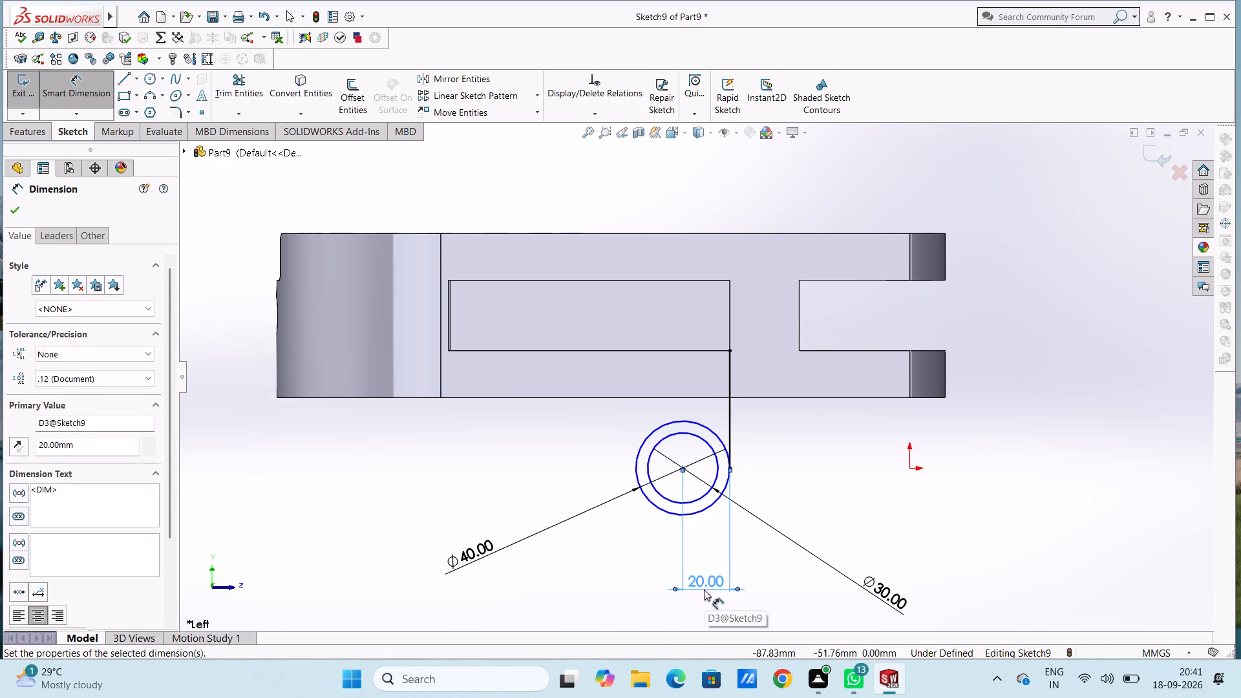
pyautogui.press('Escape')
pyautogui.press('Escape')
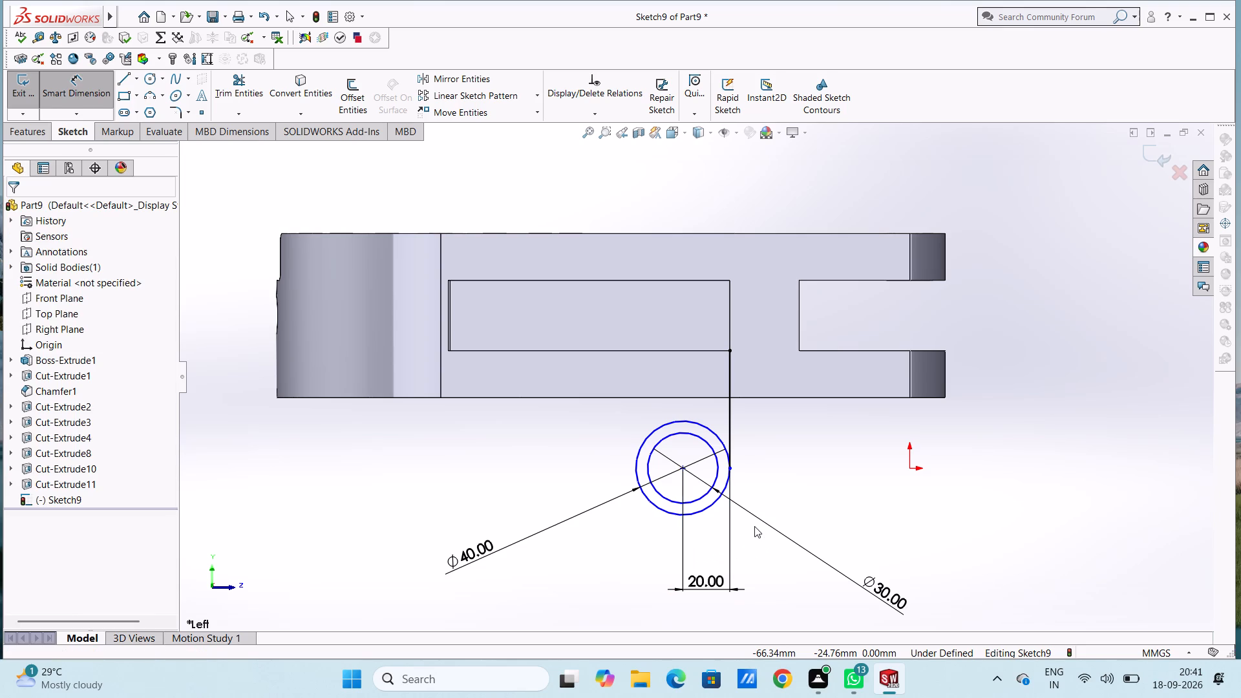
# Sketch a 50 mm vertical line from the outer circle's free side up to the pocket's lower edge, and a 40 mm horizontal line to the pocket corner.
pyautogui.click(124, 84)
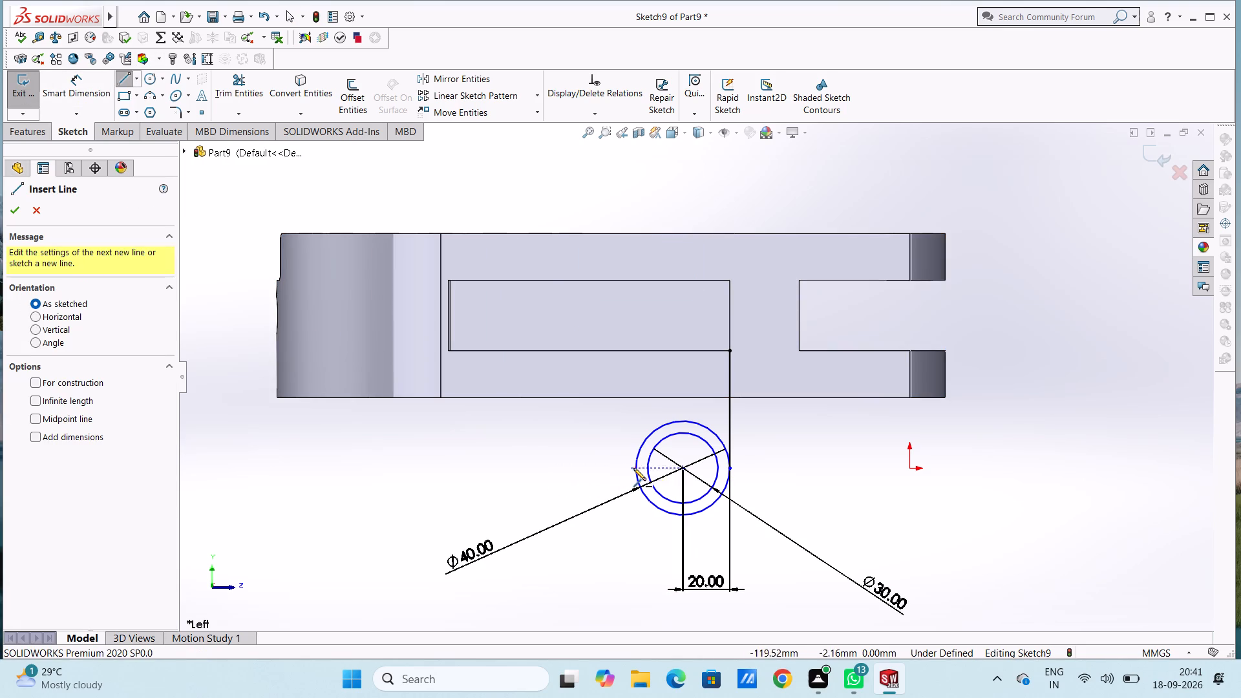
pyautogui.click(633, 465)
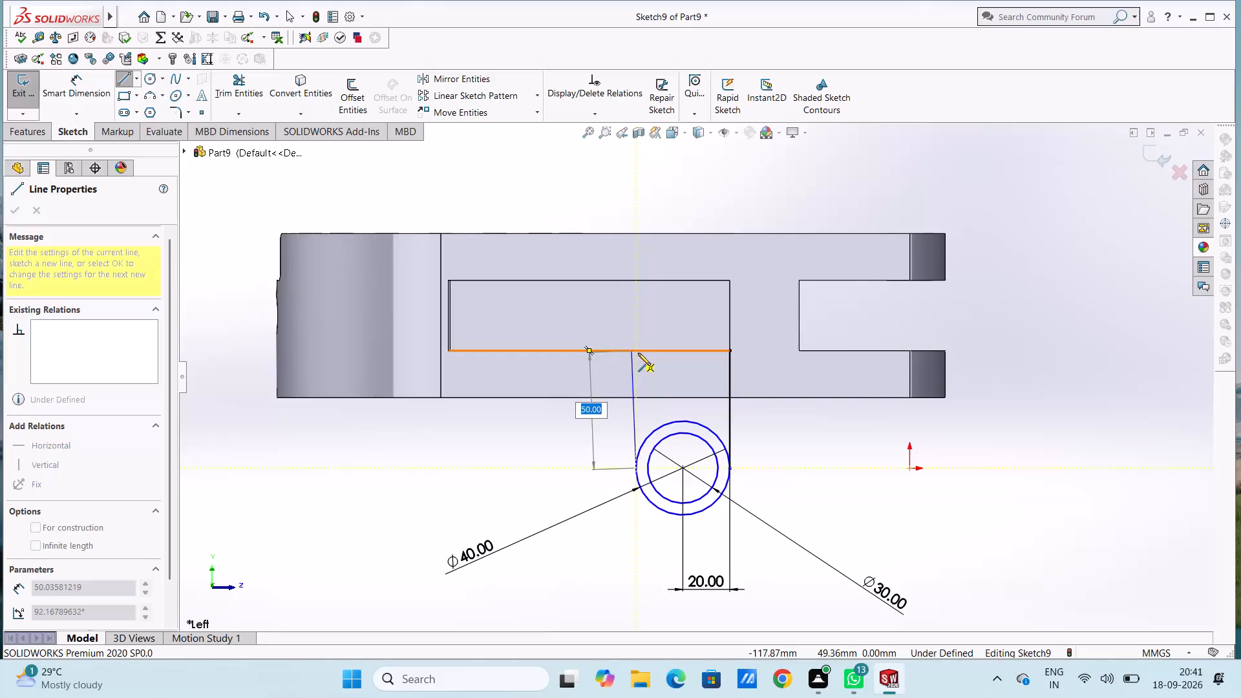
pyautogui.click(639, 349)
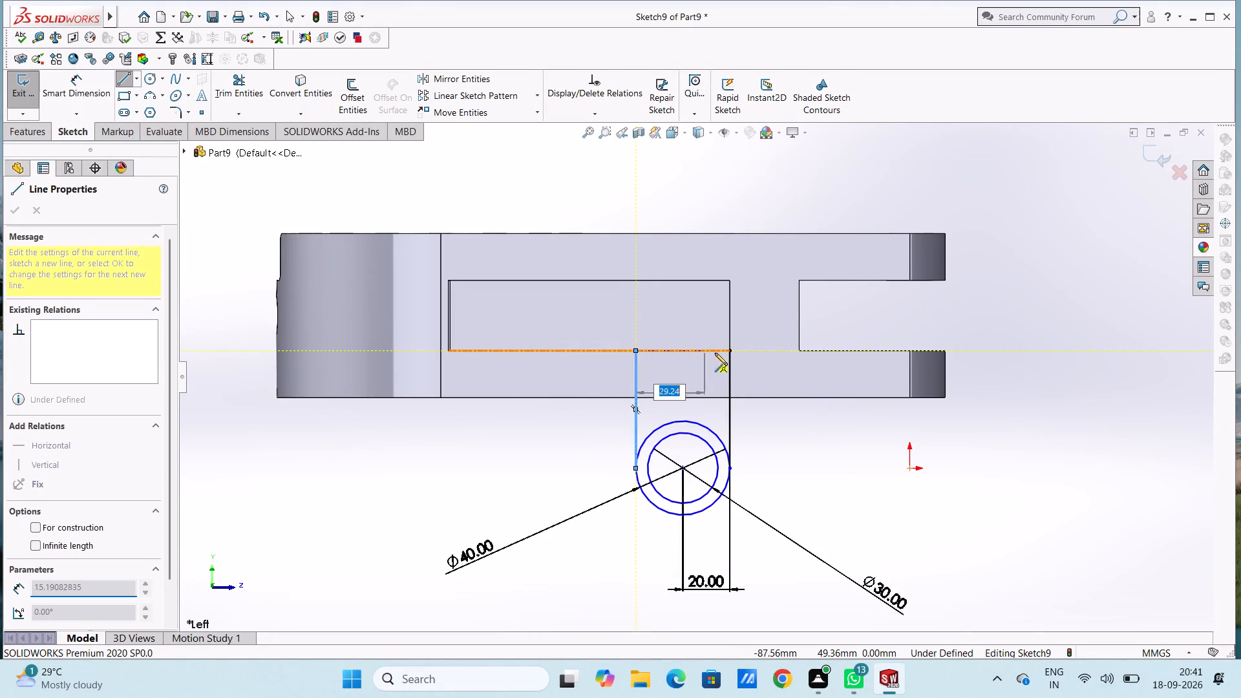
pyautogui.click(730, 352)
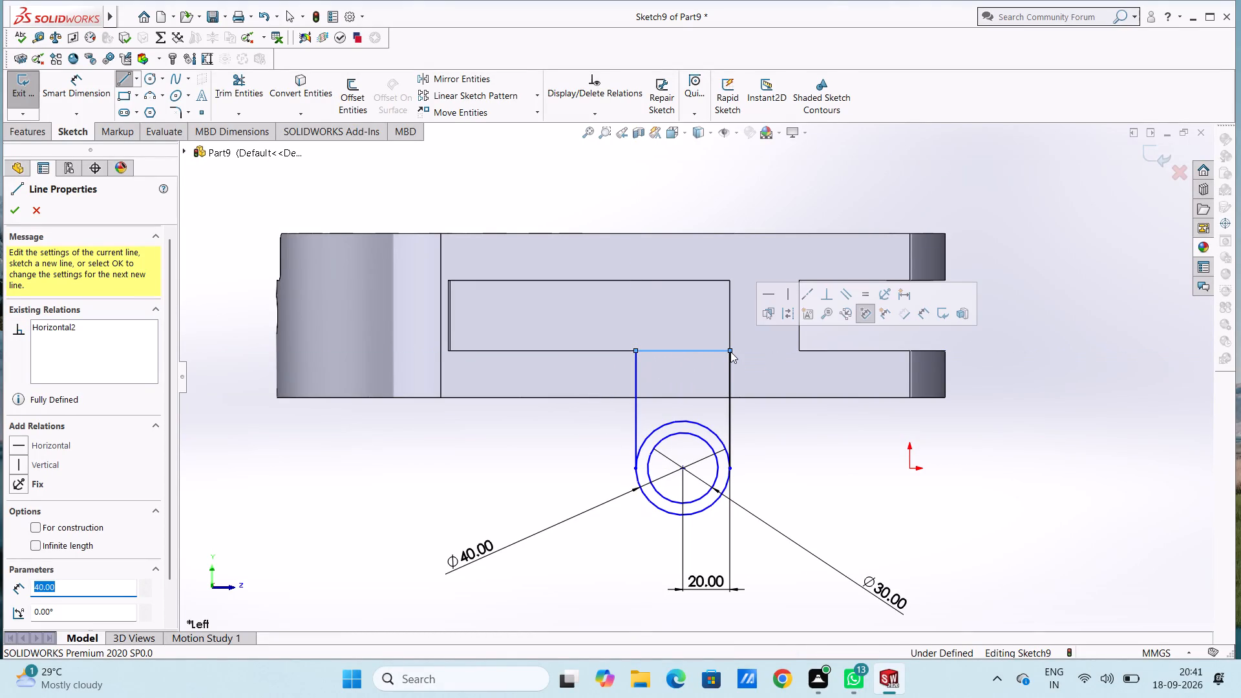
pyautogui.press('Escape')
pyautogui.press('Escape')
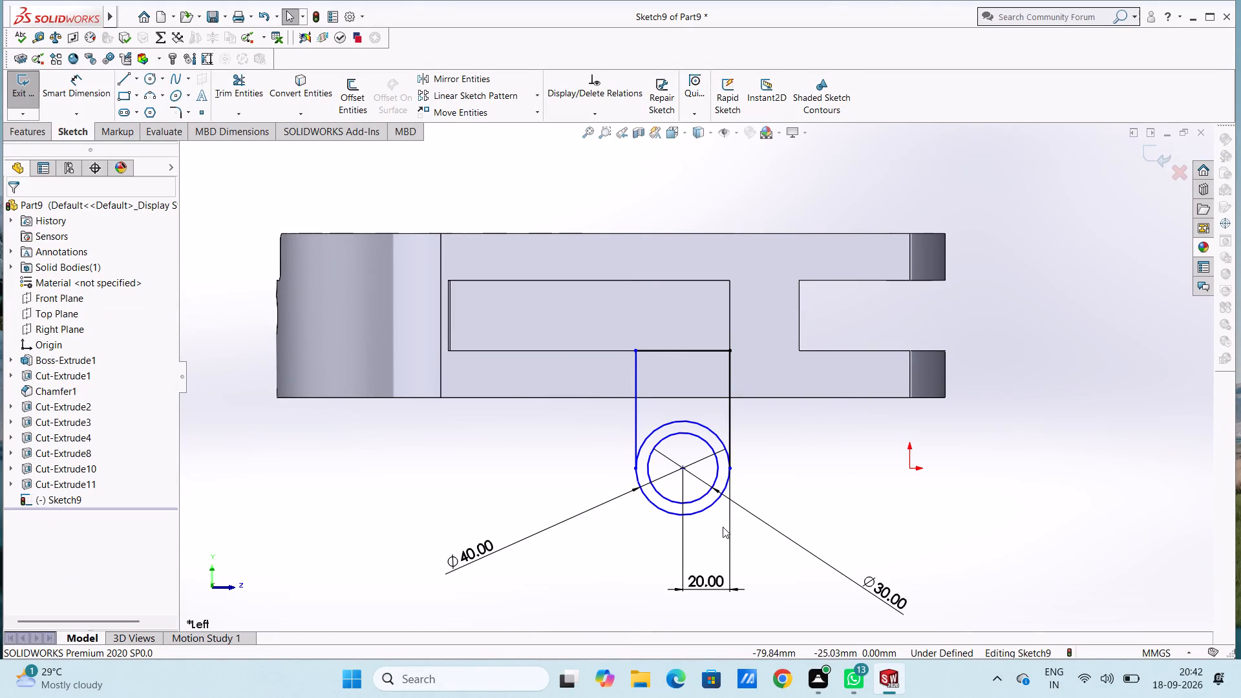
# Trim away the upper half of the outer circle between the two vertical lines.
pyautogui.scroll(-1, 723, 523)
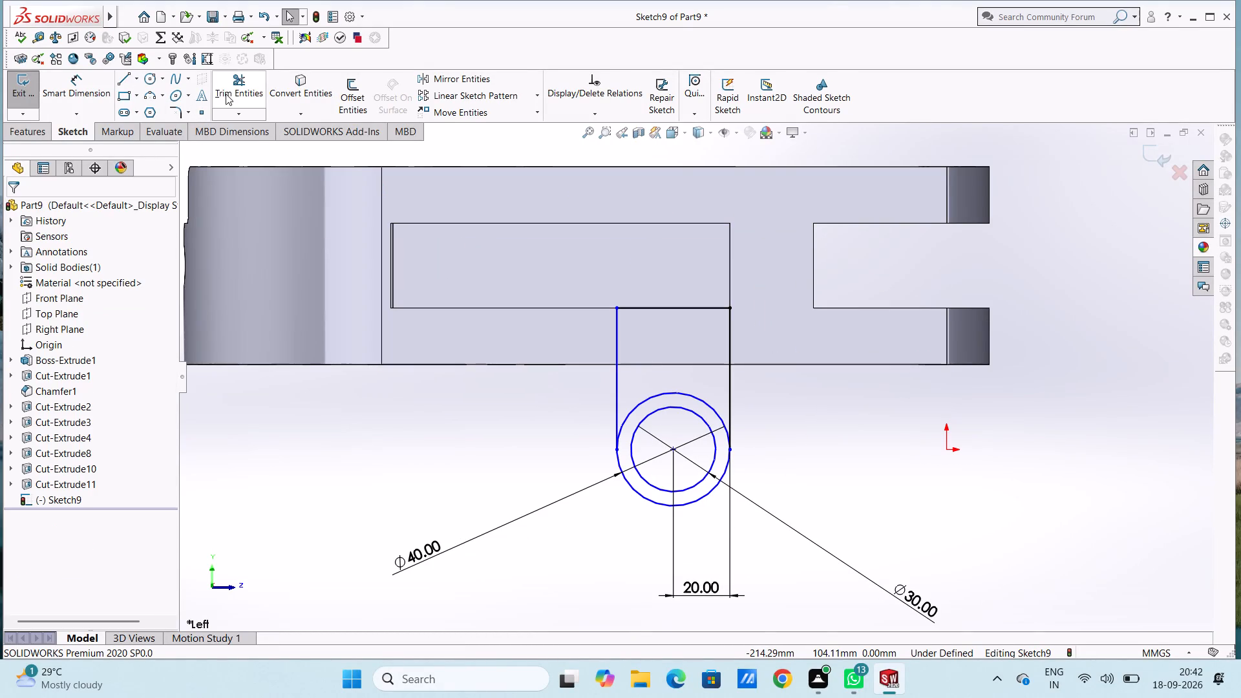
pyautogui.click(226, 93)
pyautogui.click(659, 396)
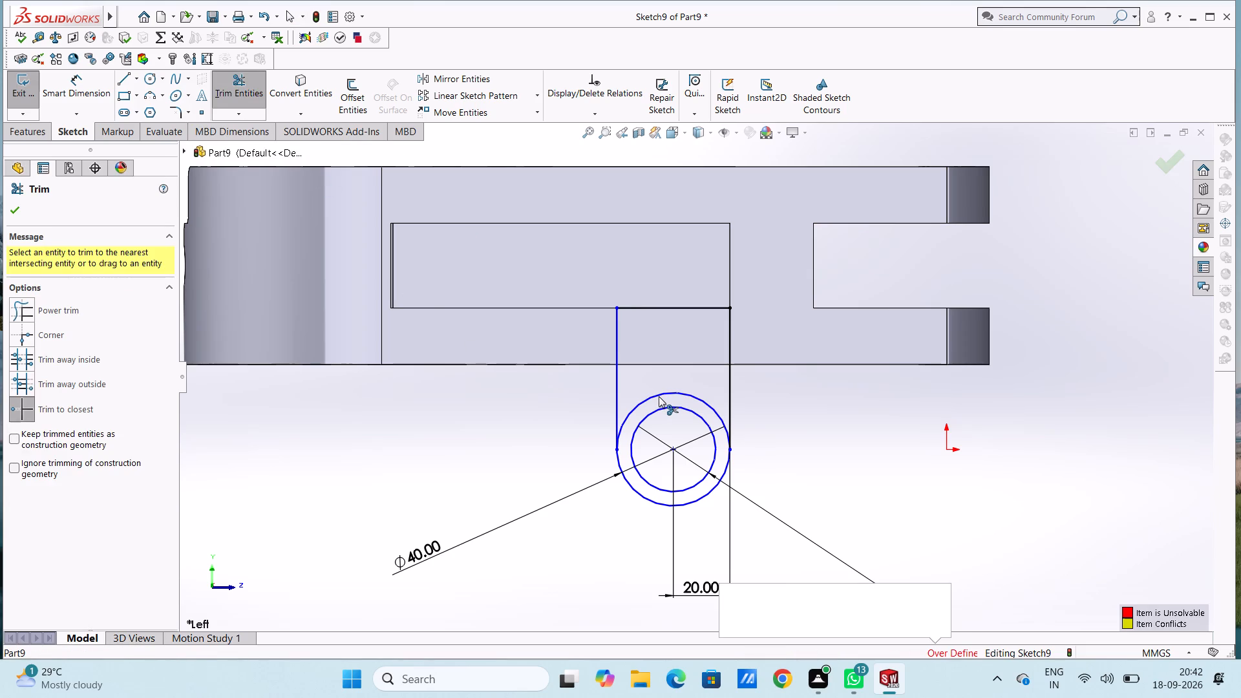
pyautogui.click(659, 396)
pyautogui.press('Escape')
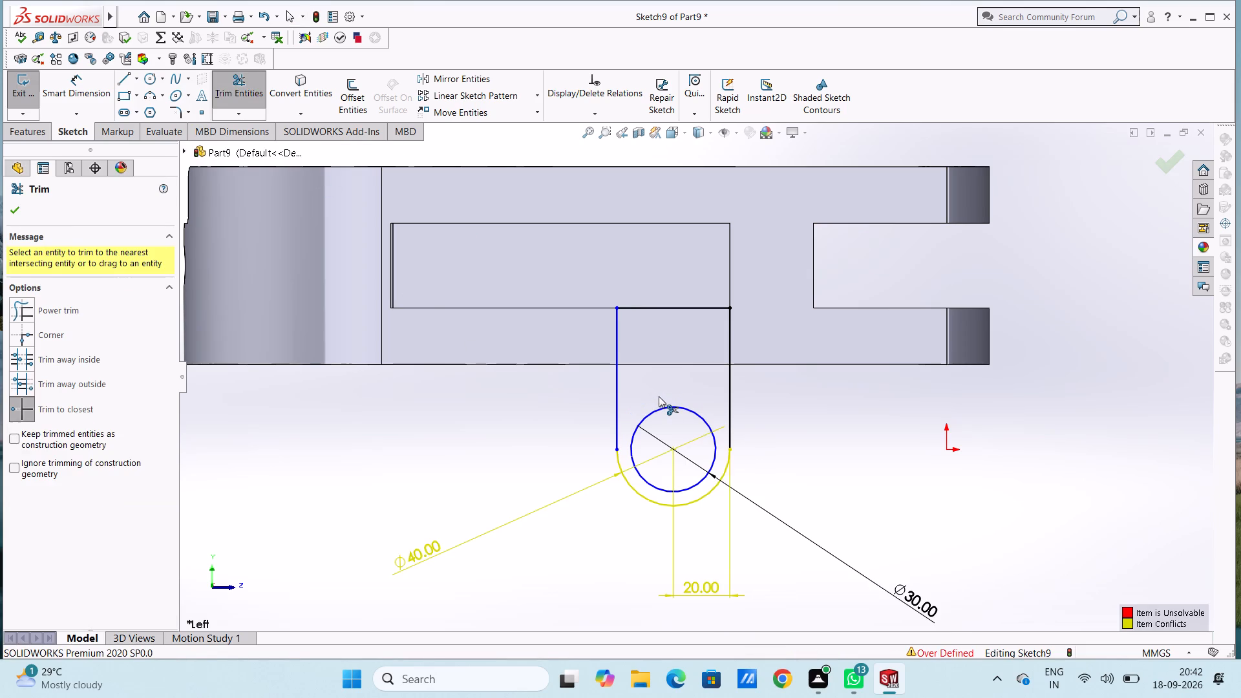
pyautogui.press('Escape')
# Delete the 20 mm horizontal dimension between the circles' centre and the vertical line.
pyautogui.click(694, 592)
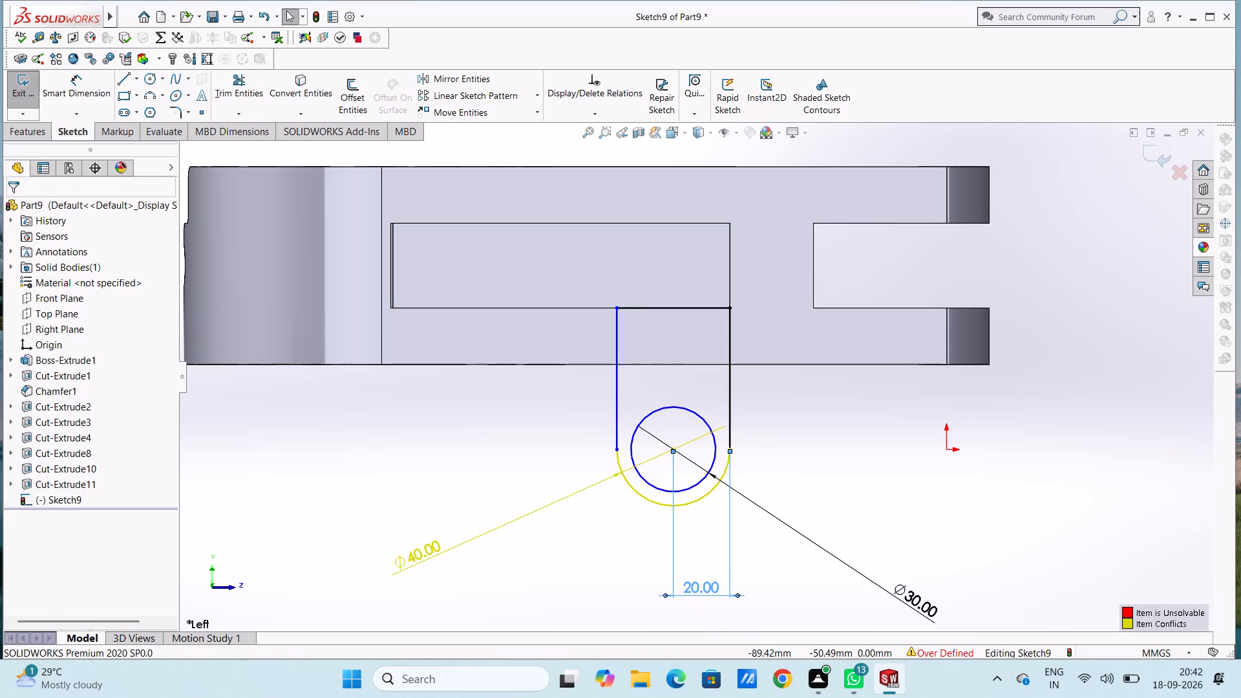
pyautogui.press('Delete')
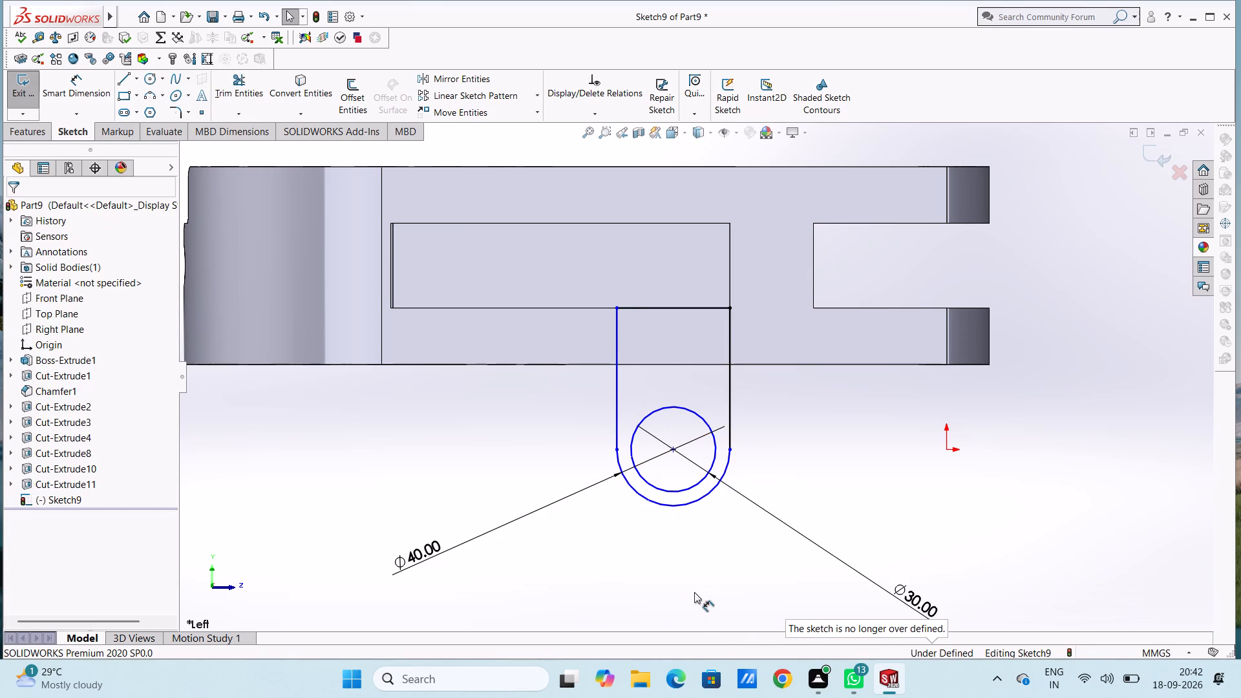
# Dimension the lengths of both vertical lines of the lug profile as 50 mm.
pyautogui.scroll(2, 694, 592)
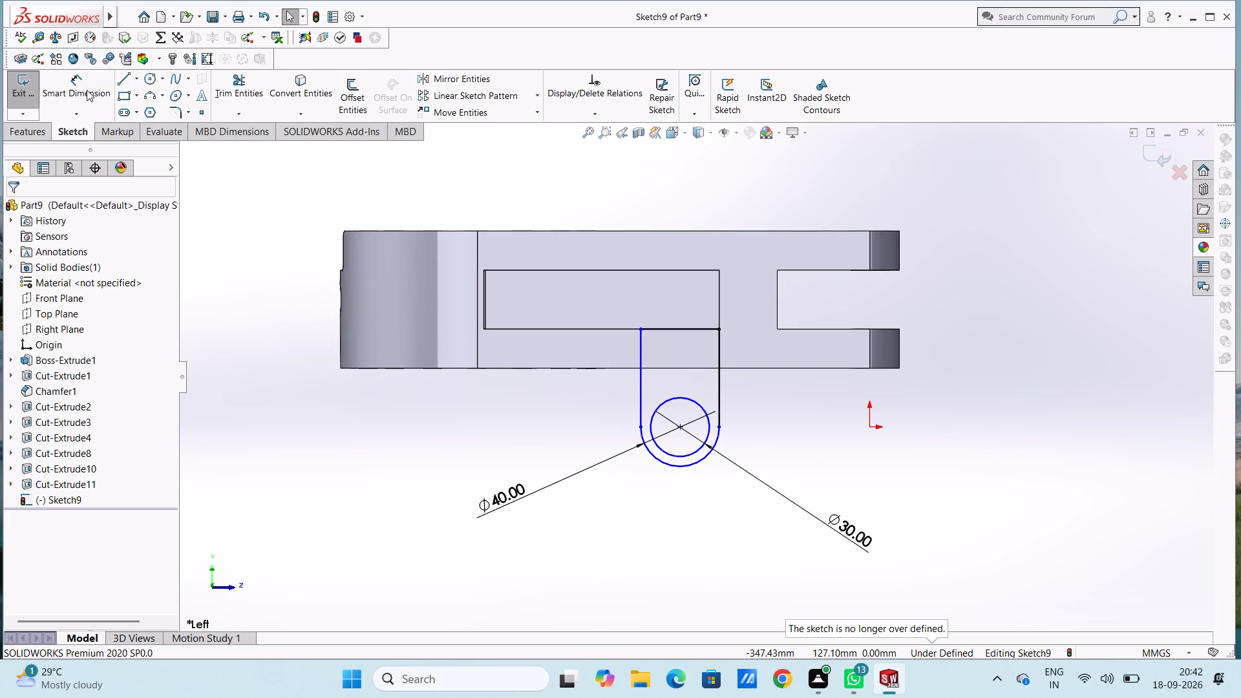
pyautogui.click(83, 85)
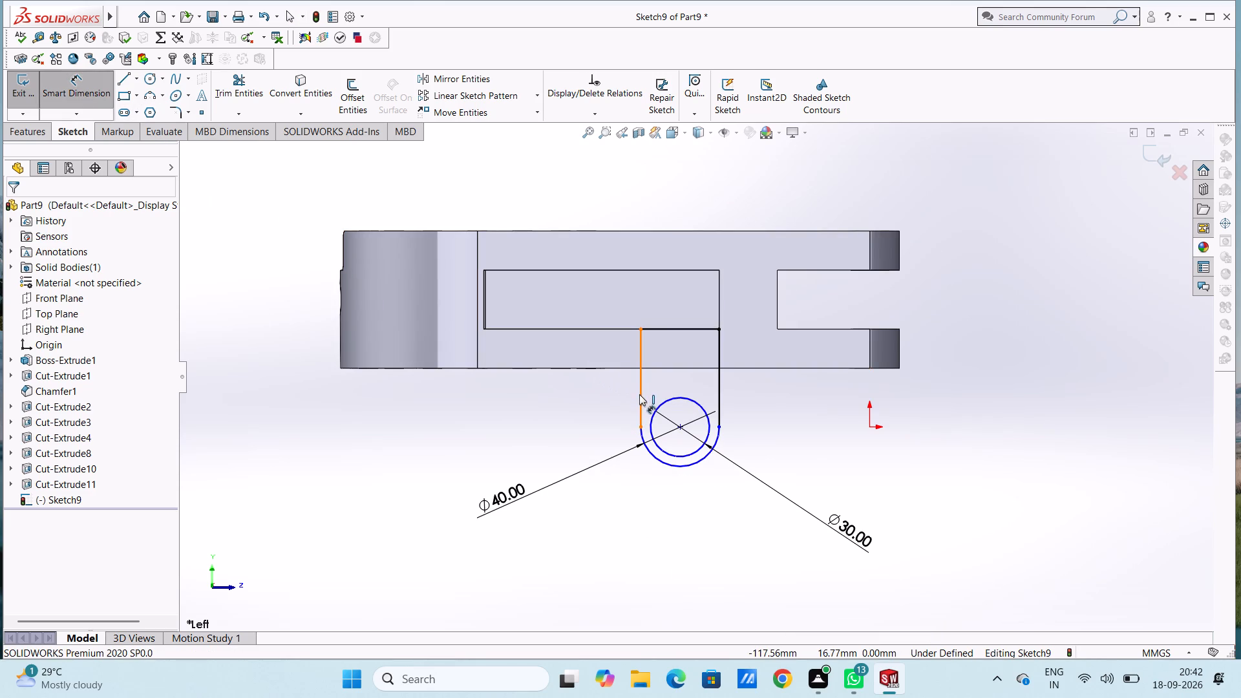
pyautogui.click(639, 394)
pyautogui.click(277, 302)
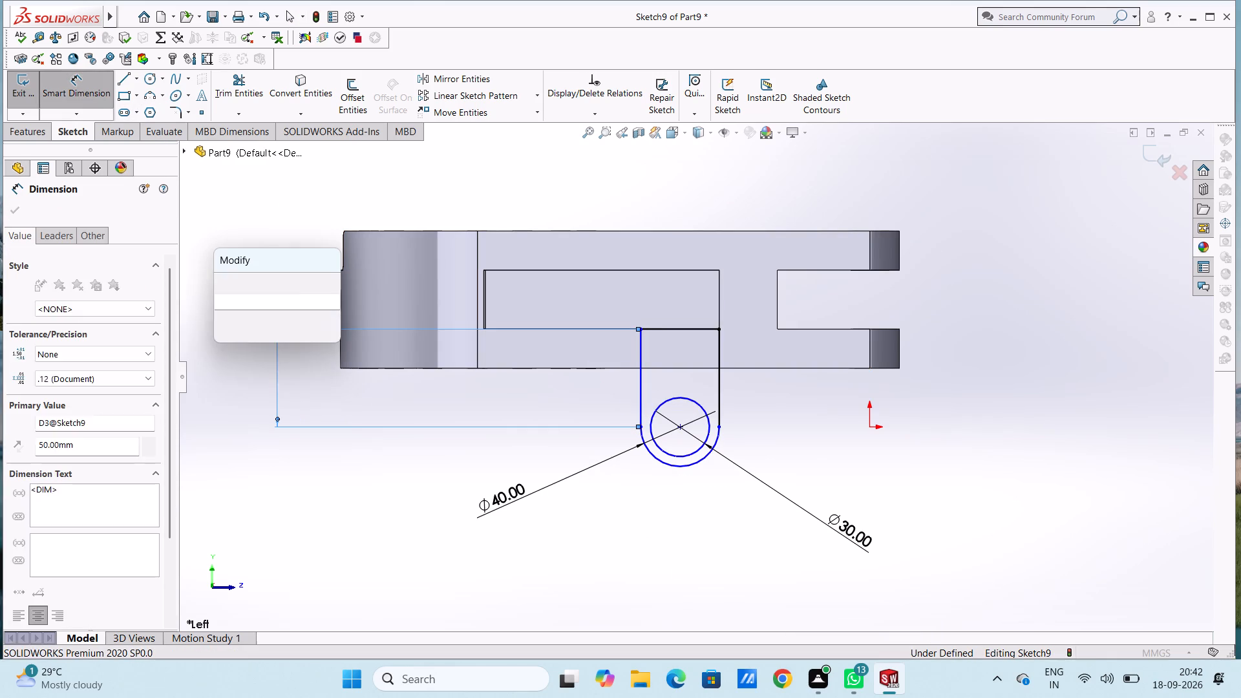
pyautogui.click(225, 285)
pyautogui.click(222, 236)
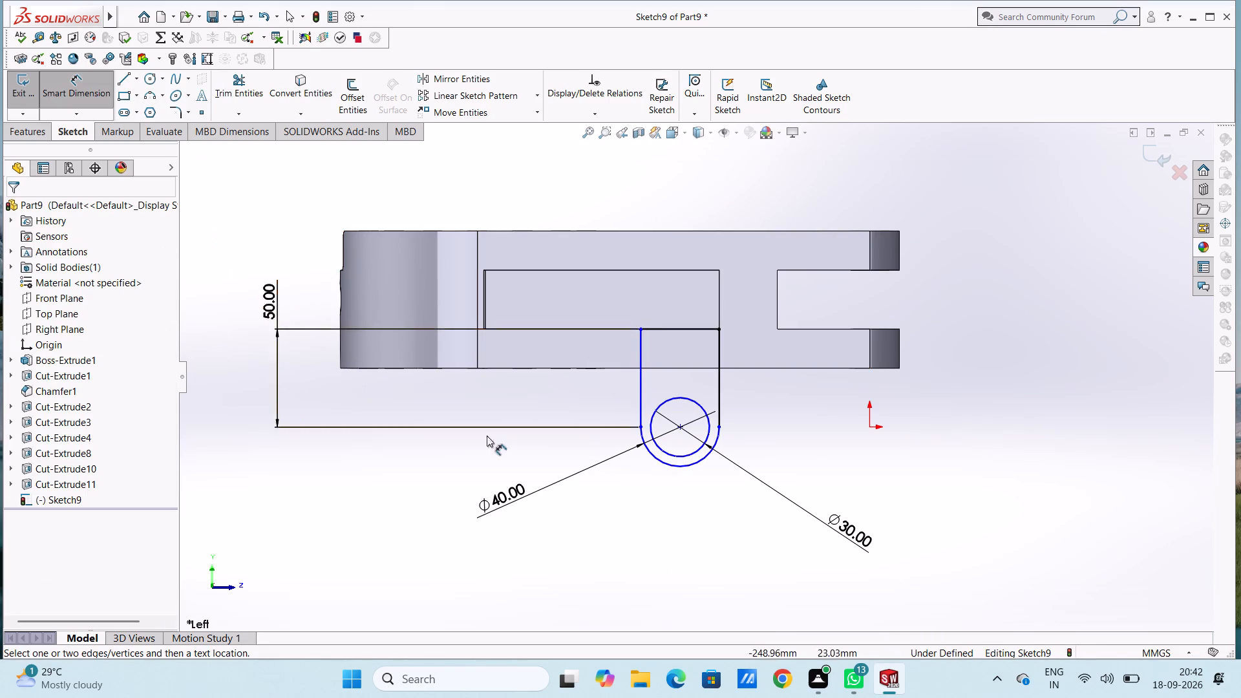
pyautogui.click(721, 390)
pyautogui.click(949, 398)
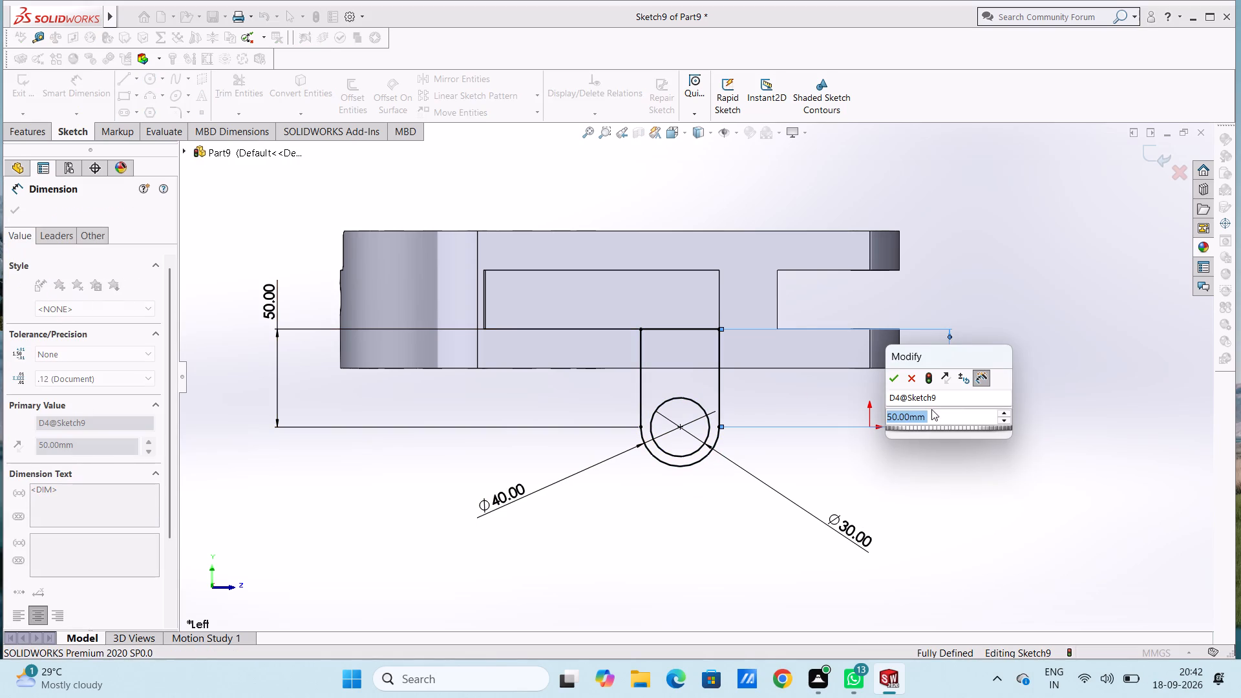
pyautogui.click(890, 377)
pyautogui.click(1007, 297)
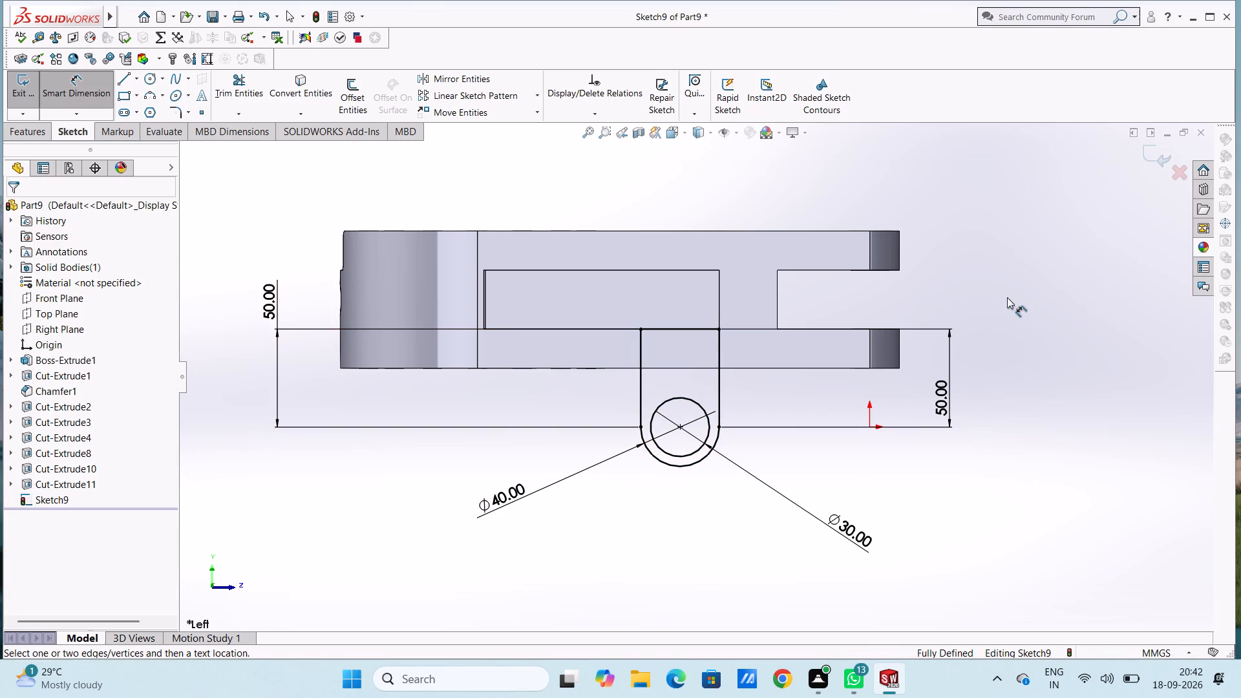
pyautogui.press('Escape')
pyautogui.press('Escape')
# Extrude the lug profile as a blind boss 30 mm deep, reversed inward from the side face and merged with the plate.
pyautogui.scroll(1, 1032, 320)
pyautogui.moveTo(1032, 320); pyautogui.dragTo(957, 405, button='middle')
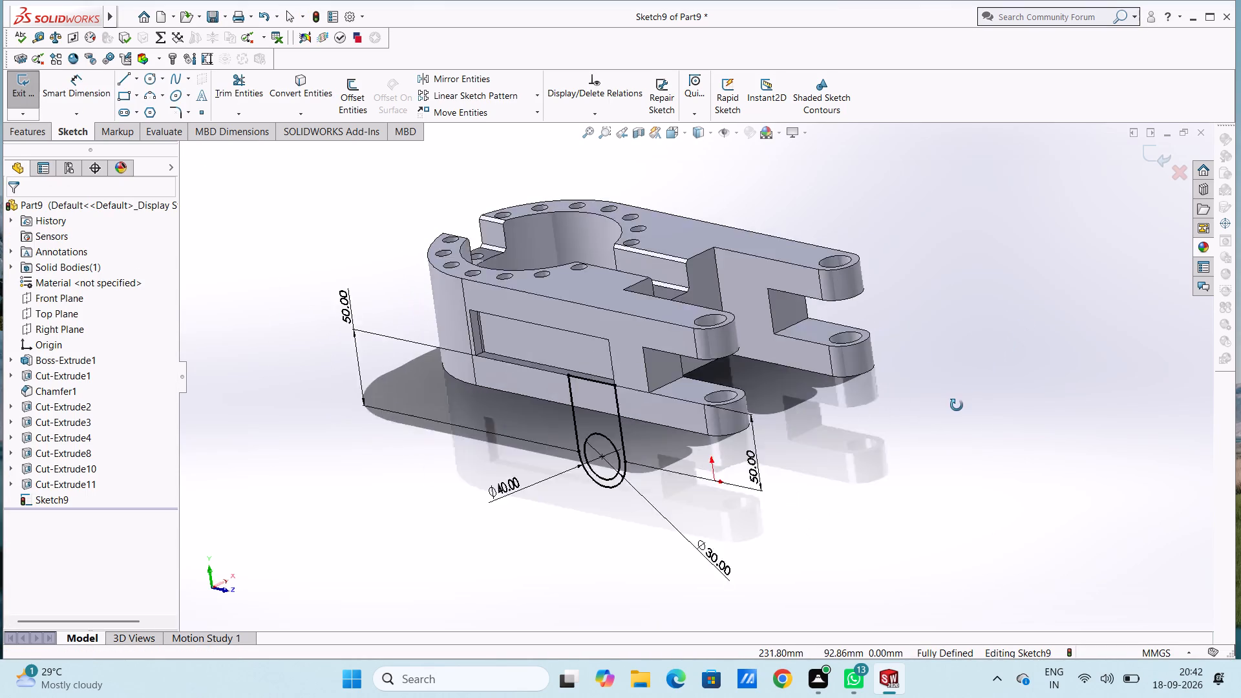
pyautogui.moveTo(957, 405); pyautogui.dragTo(930, 418, button='middle')
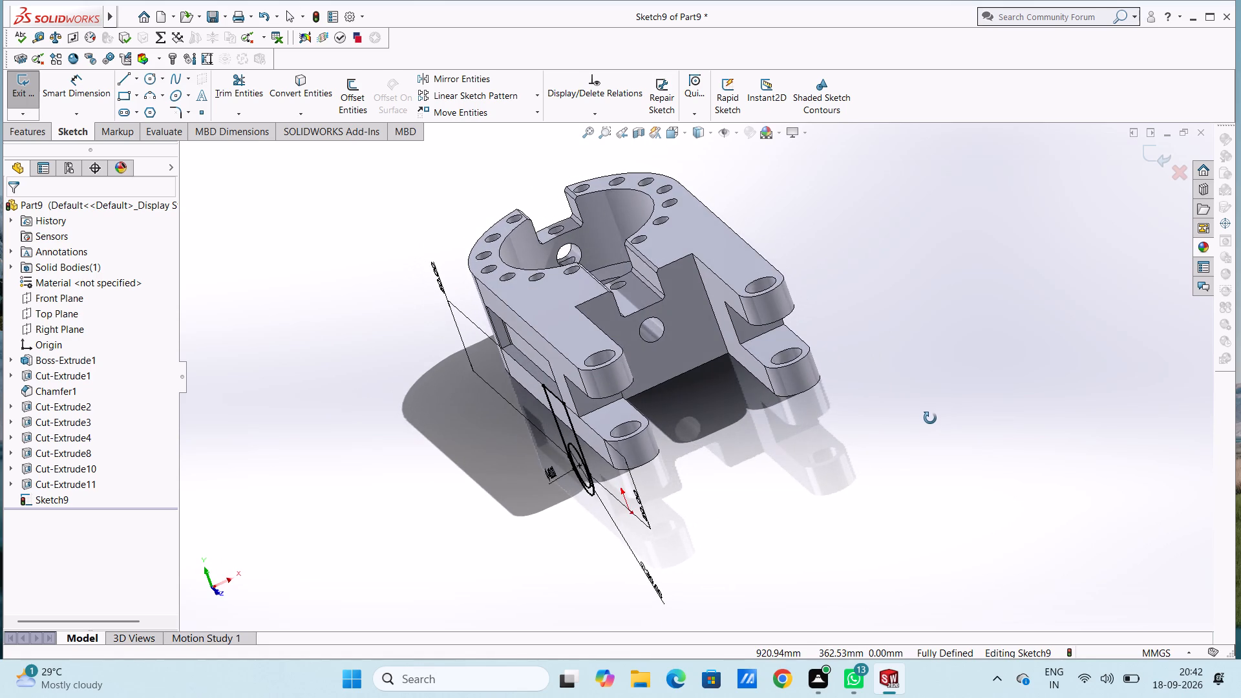
pyautogui.moveTo(930, 418); pyautogui.dragTo(920, 415, button='middle')
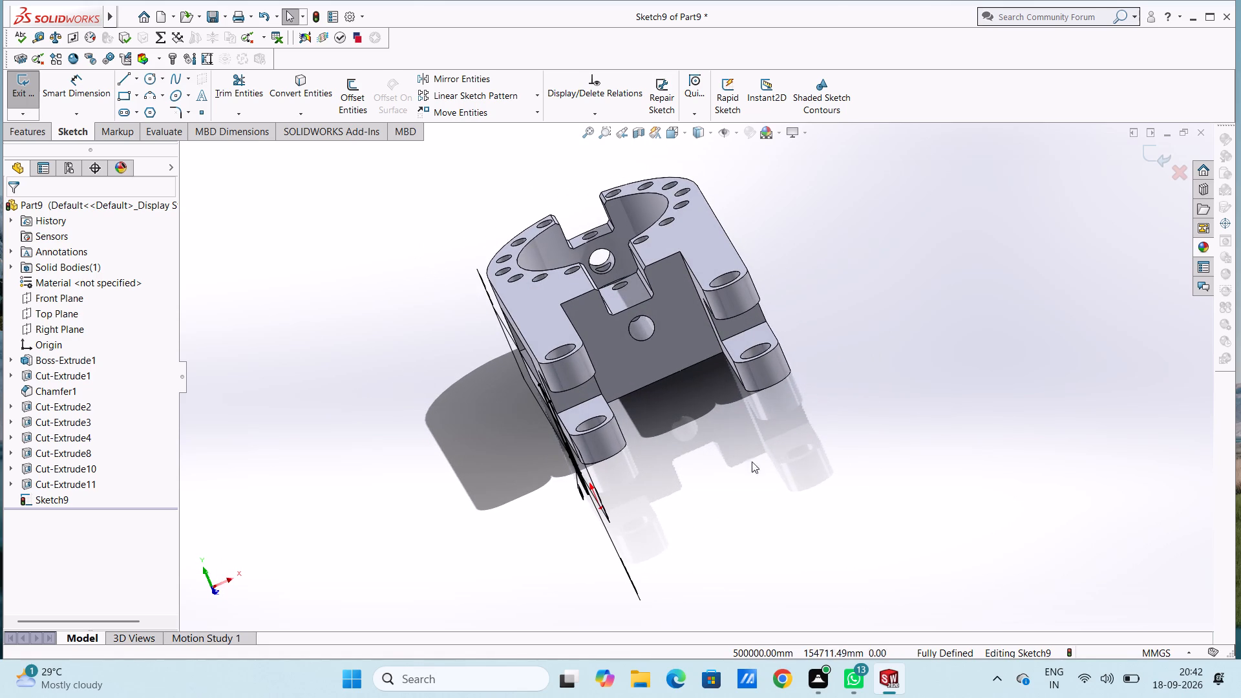
pyautogui.click(27, 132)
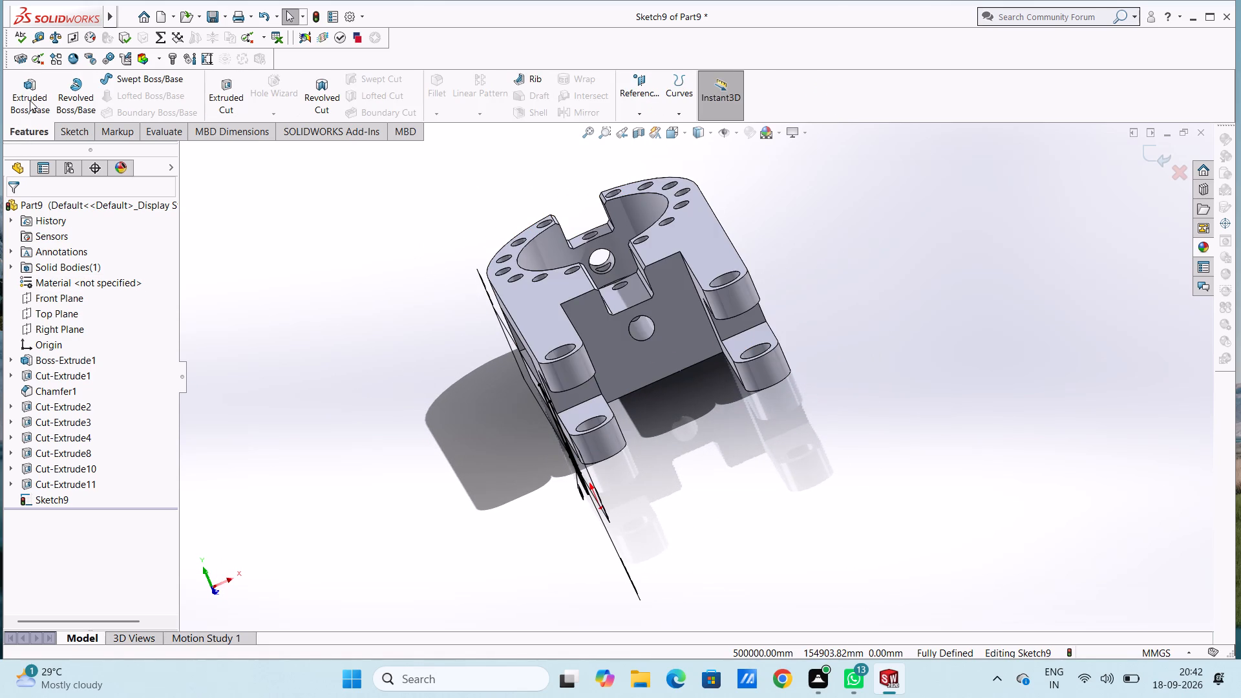
pyautogui.click(32, 90)
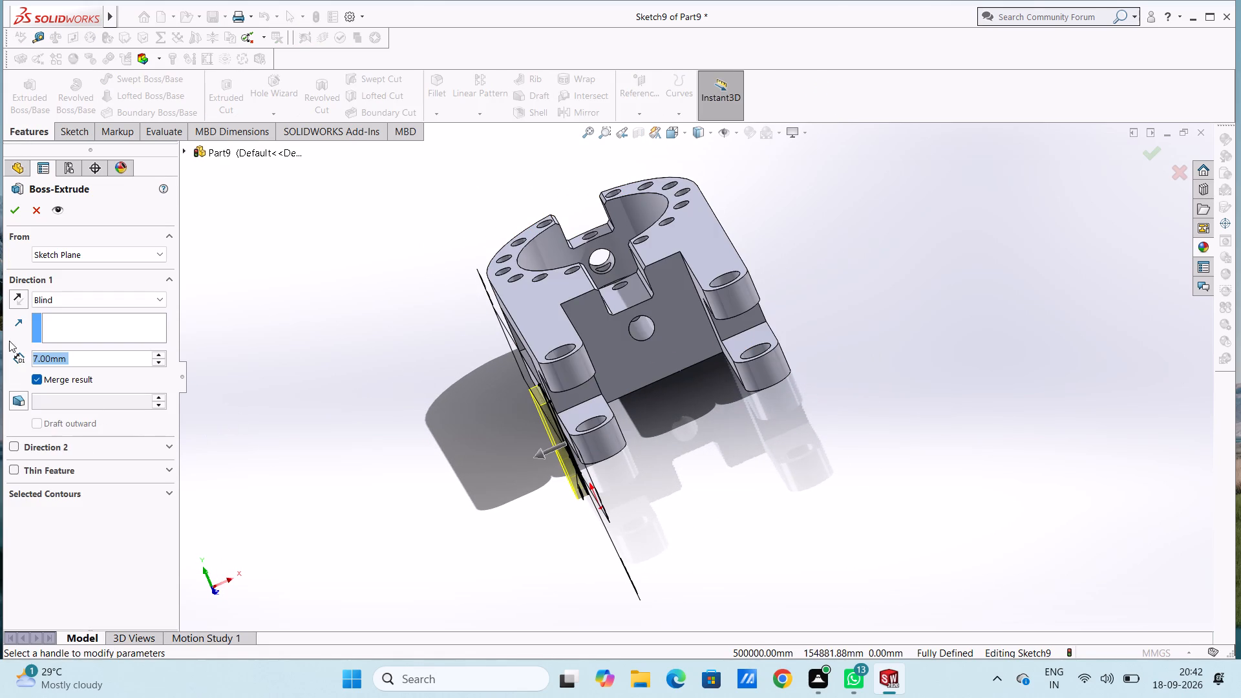
pyautogui.click(17, 294)
pyautogui.doubleClick(90, 356)
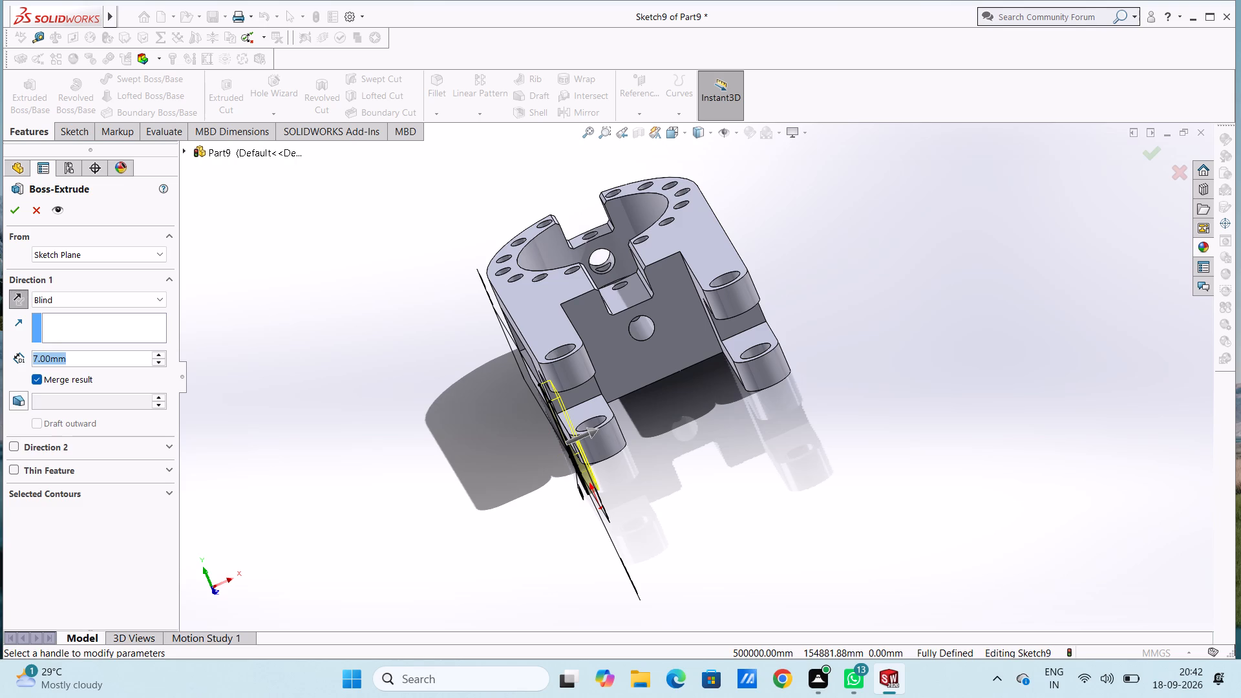
pyautogui.write('20')
pyautogui.press('Return')
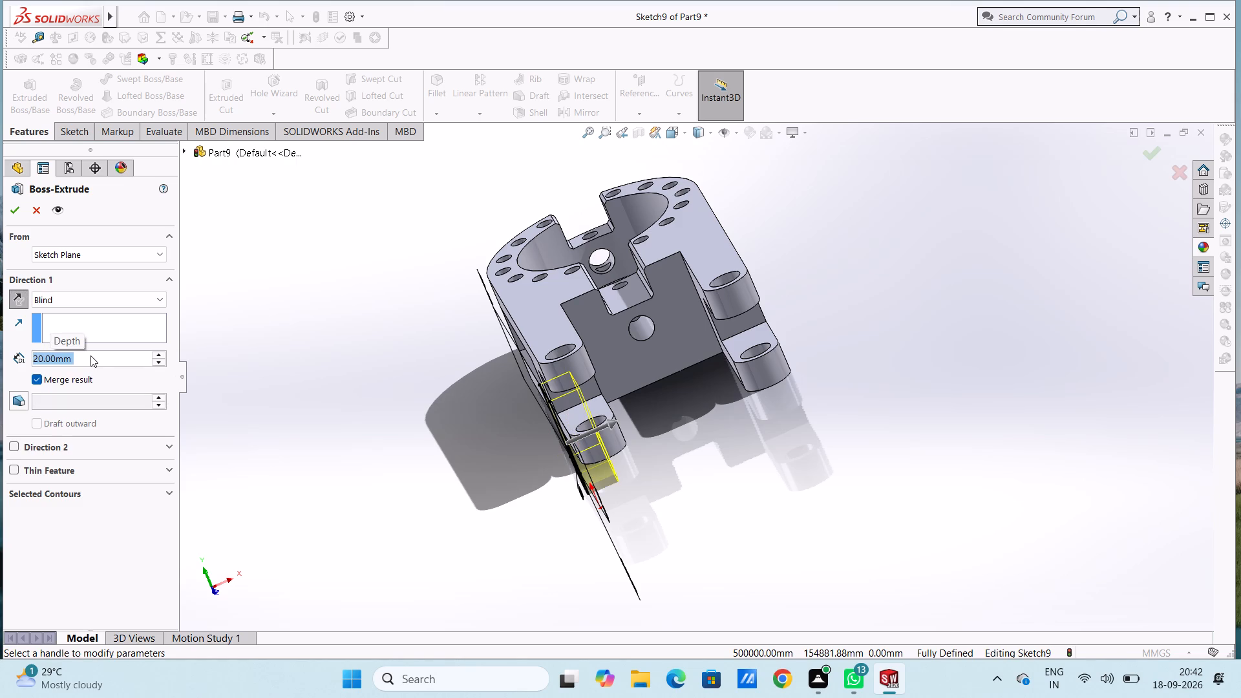
pyautogui.moveTo(372, 319); pyautogui.dragTo(364, 334, button='middle')
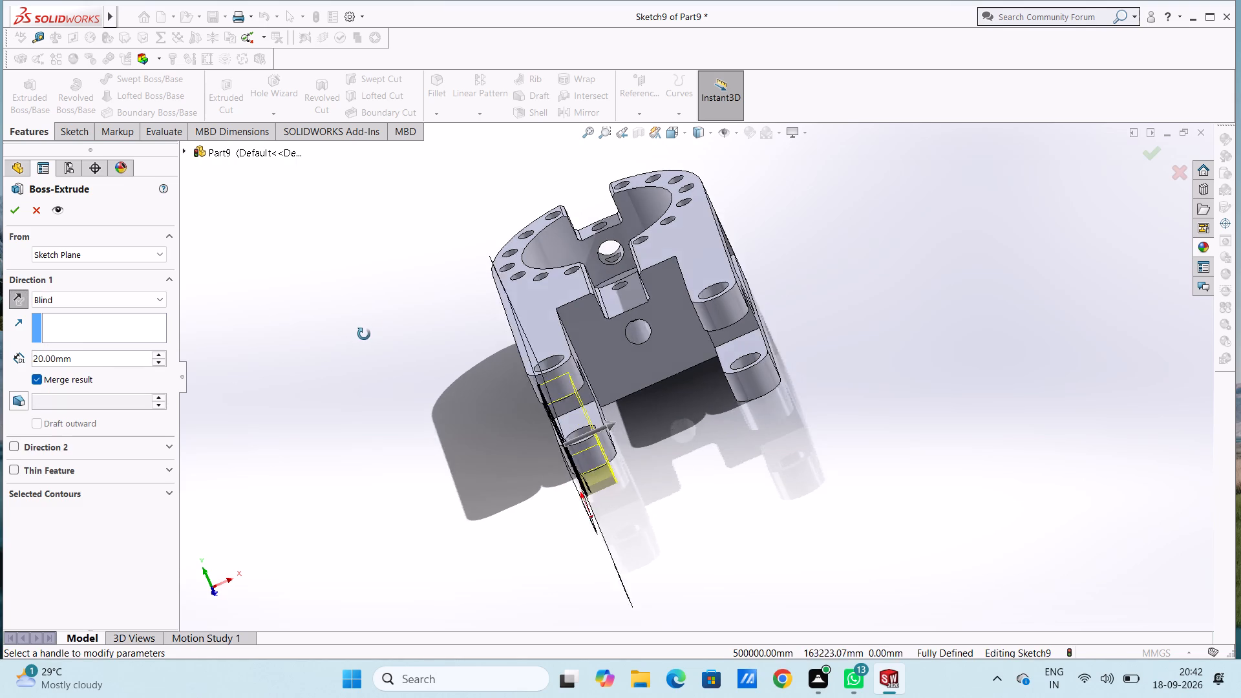
pyautogui.moveTo(364, 334); pyautogui.dragTo(392, 461, button='middle')
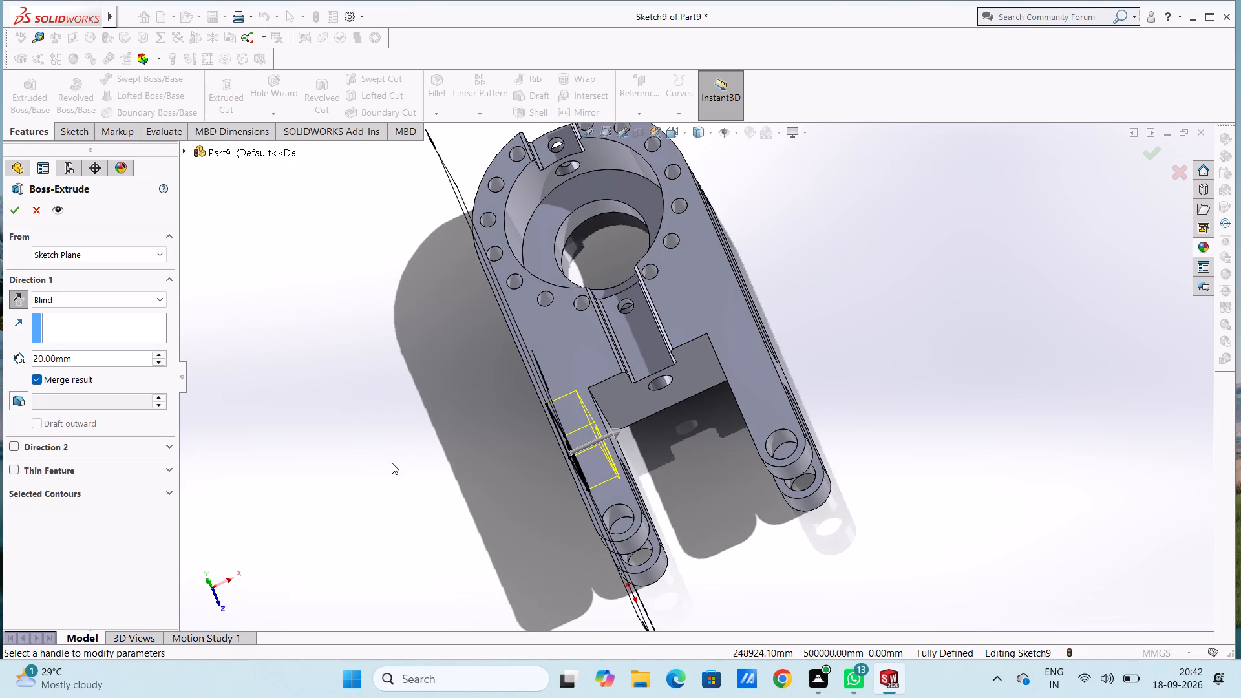
pyautogui.doubleClick(116, 355)
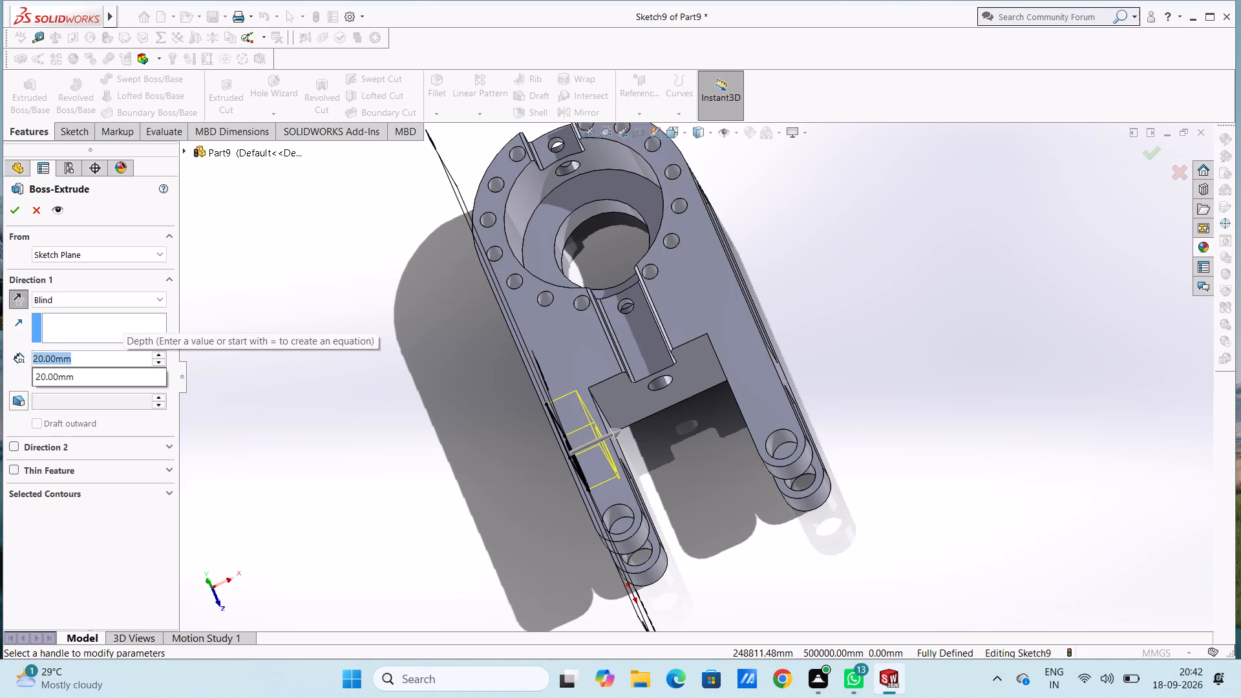
pyautogui.write('30')
pyautogui.press('Return')
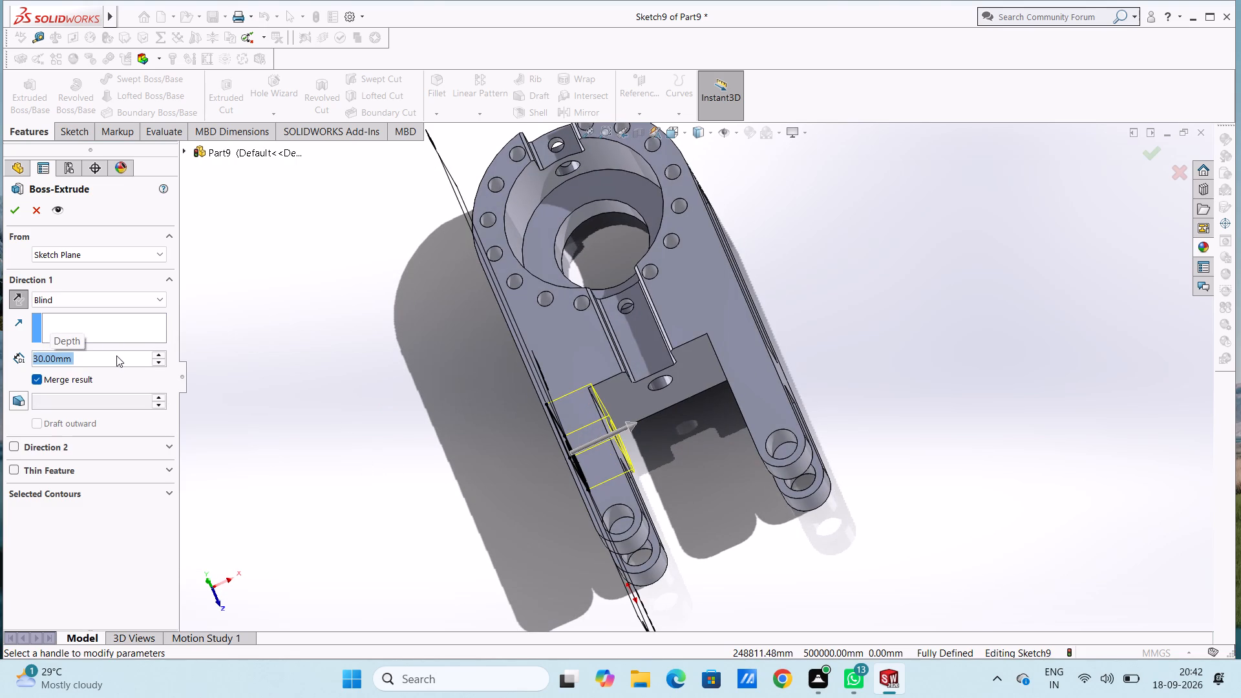
pyautogui.click(16, 214)
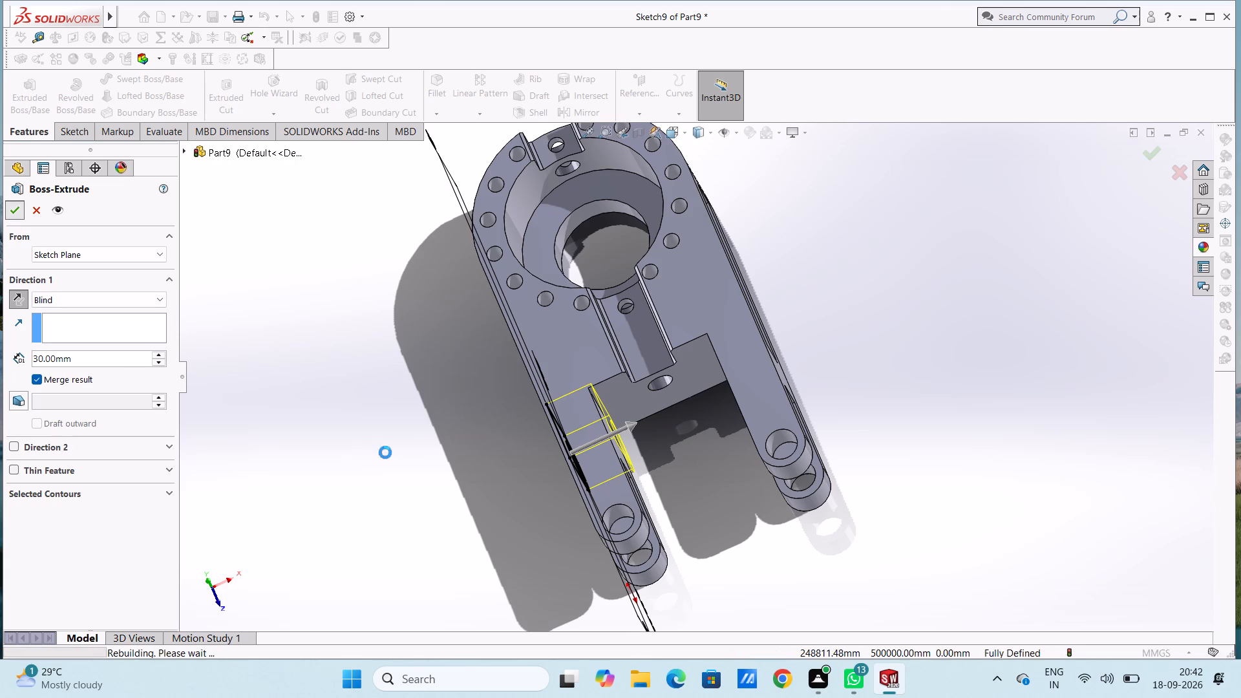
# Examine the lug and its joint with the plate from several angles and from the right side view.
pyautogui.click(413, 470)
pyautogui.moveTo(416, 470); pyautogui.dragTo(480, 400, button='middle')
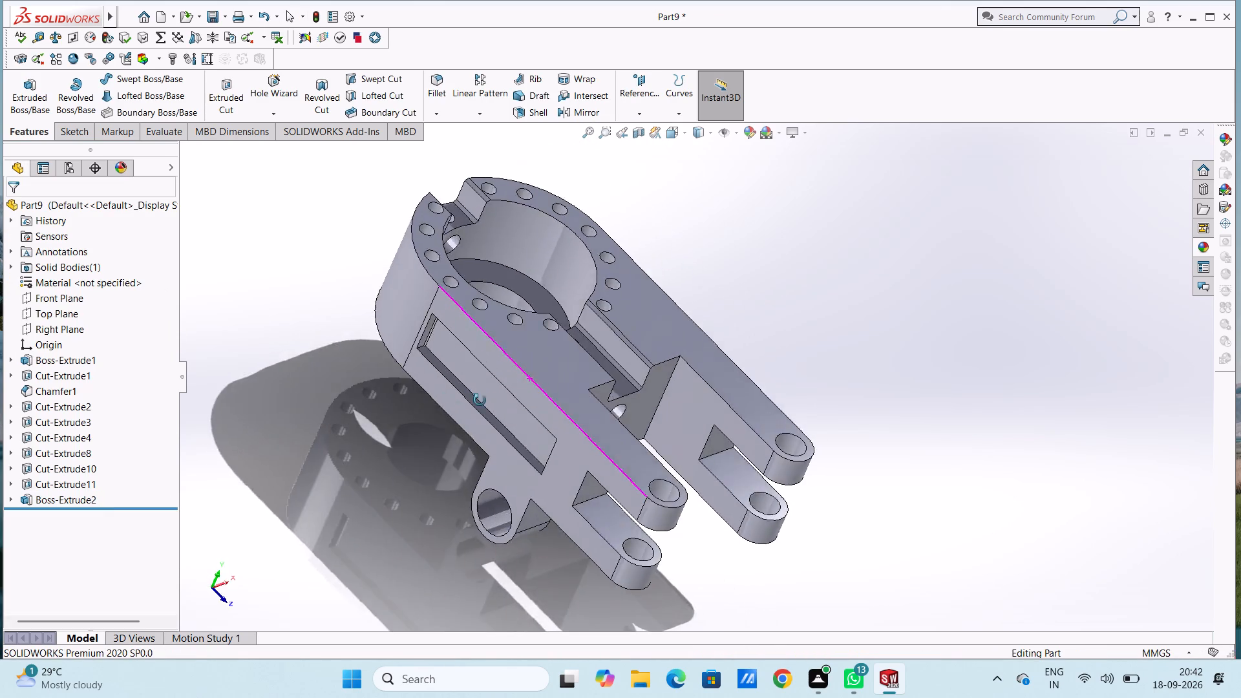
pyautogui.moveTo(480, 400); pyautogui.dragTo(486, 354, button='middle')
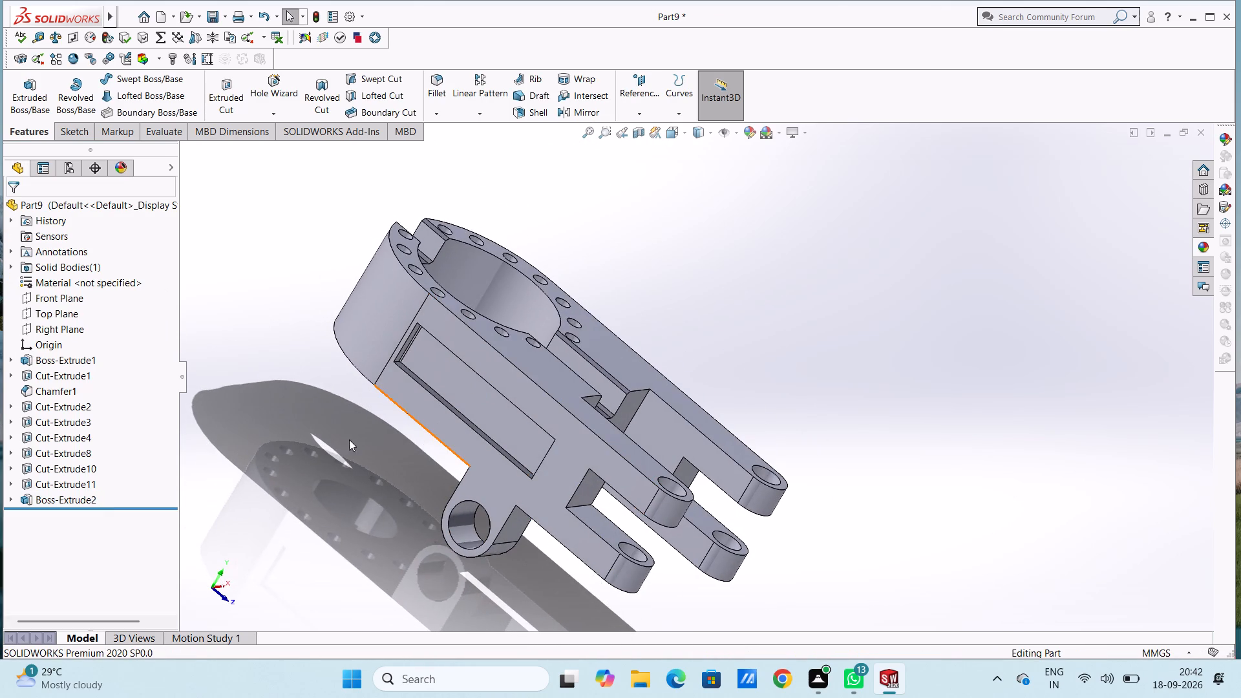
pyautogui.moveTo(340, 431); pyautogui.dragTo(229, 328, button='middle')
pyautogui.moveTo(277, 356); pyautogui.dragTo(279, 357, button='middle')
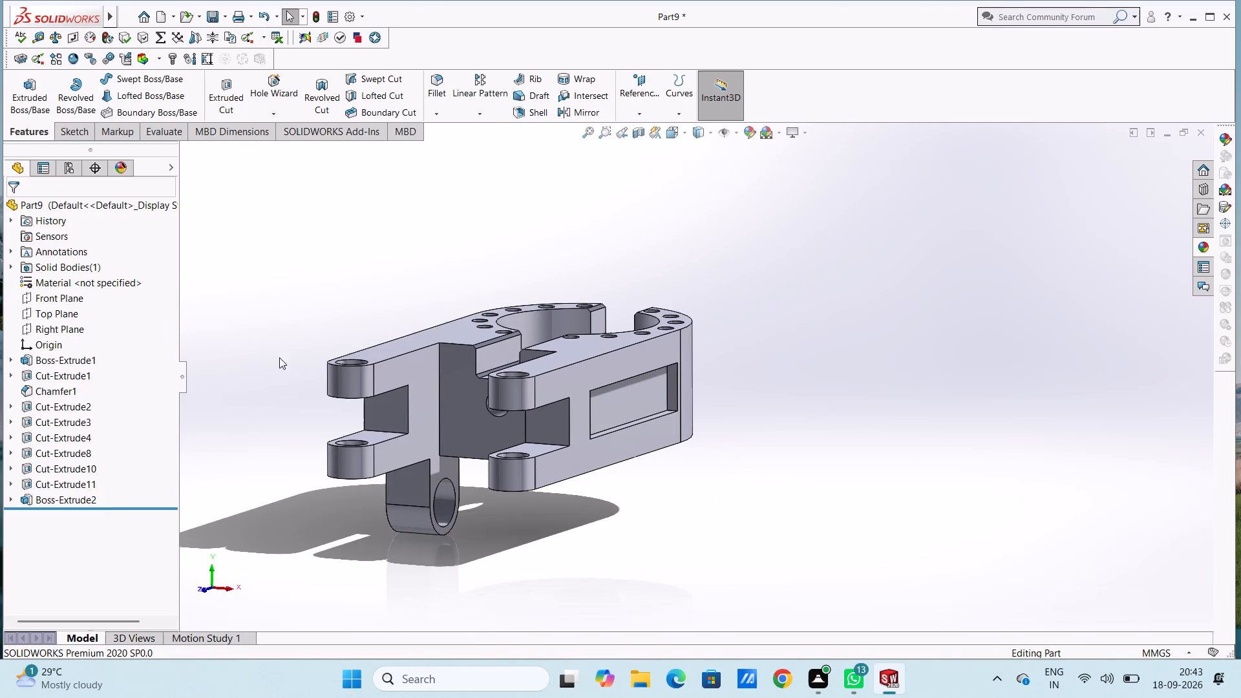
pyautogui.moveTo(279, 357); pyautogui.dragTo(390, 553, button='middle')
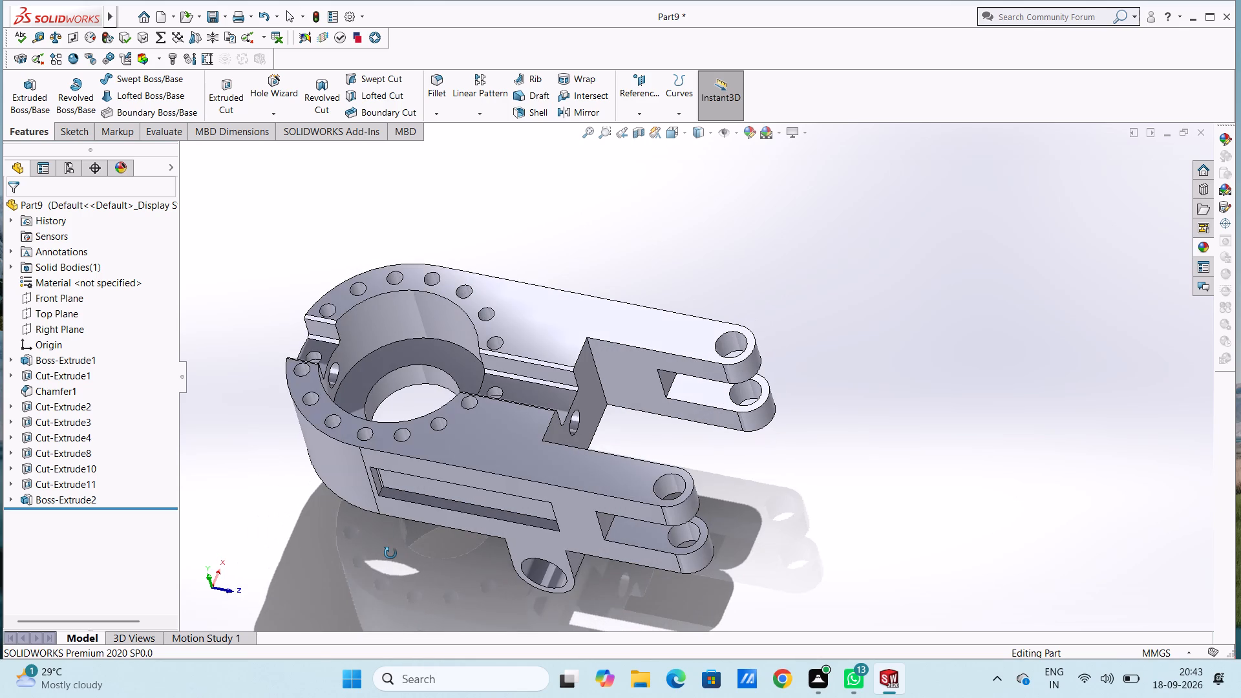
pyautogui.moveTo(390, 553); pyautogui.dragTo(406, 559, button='middle')
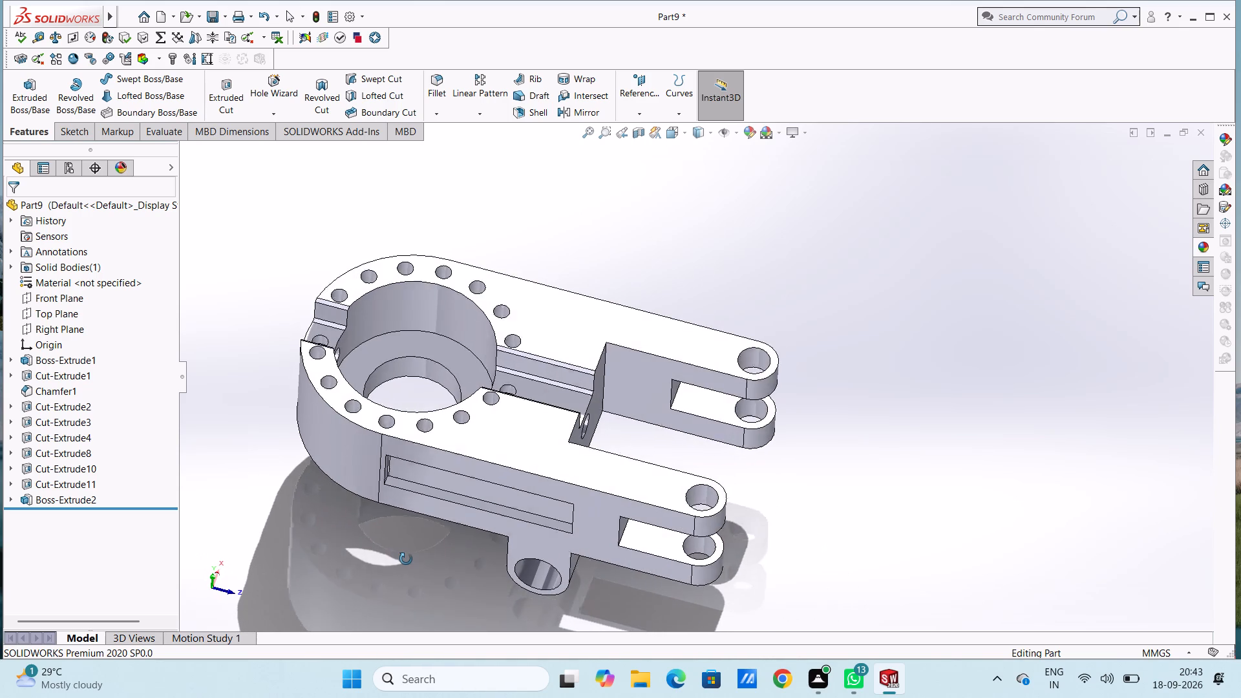
pyautogui.moveTo(406, 559); pyautogui.dragTo(407, 560, button='middle')
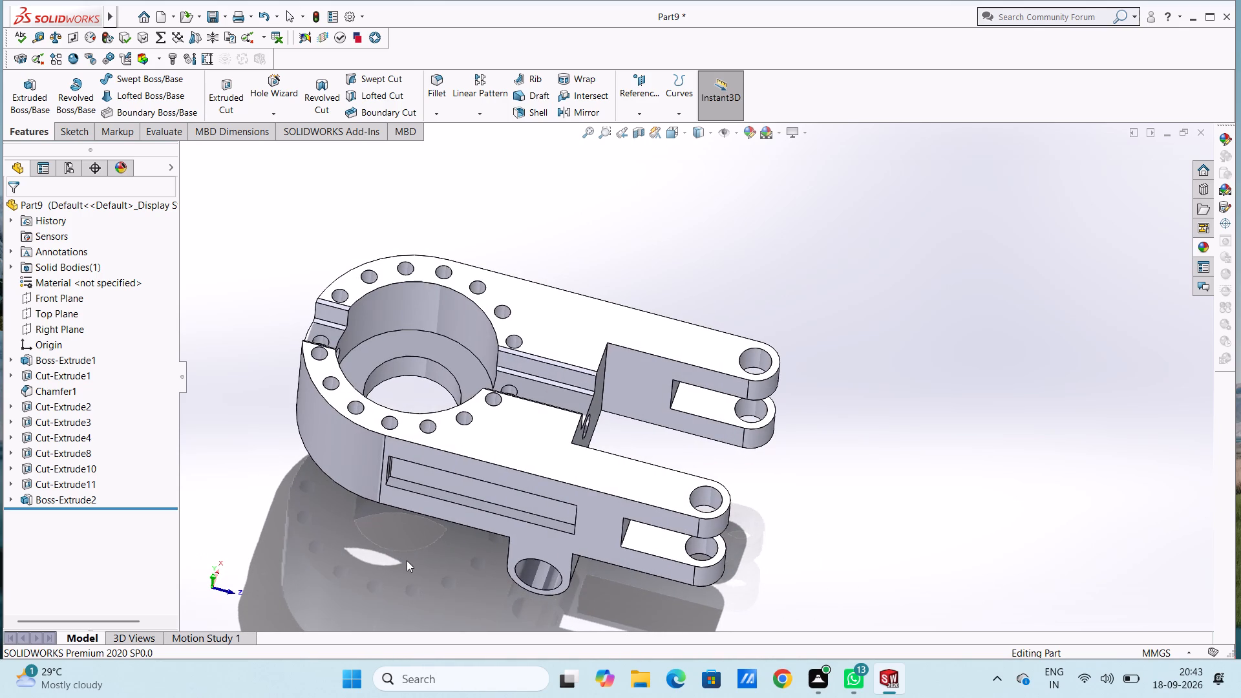
pyautogui.hotkey('ctrl', '4')
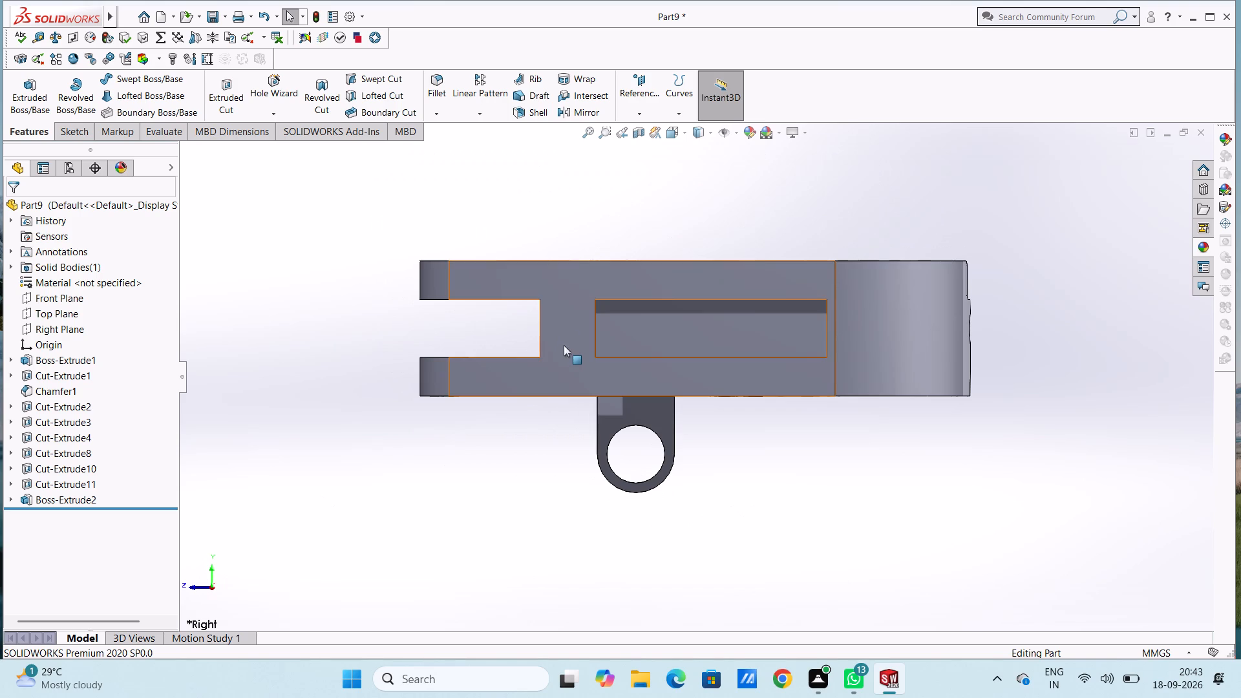
# Sketch concentric circles of 15 mm and 20 mm radius on the pocketed side face, centred on the existing lug's hole.
pyautogui.click(571, 372)
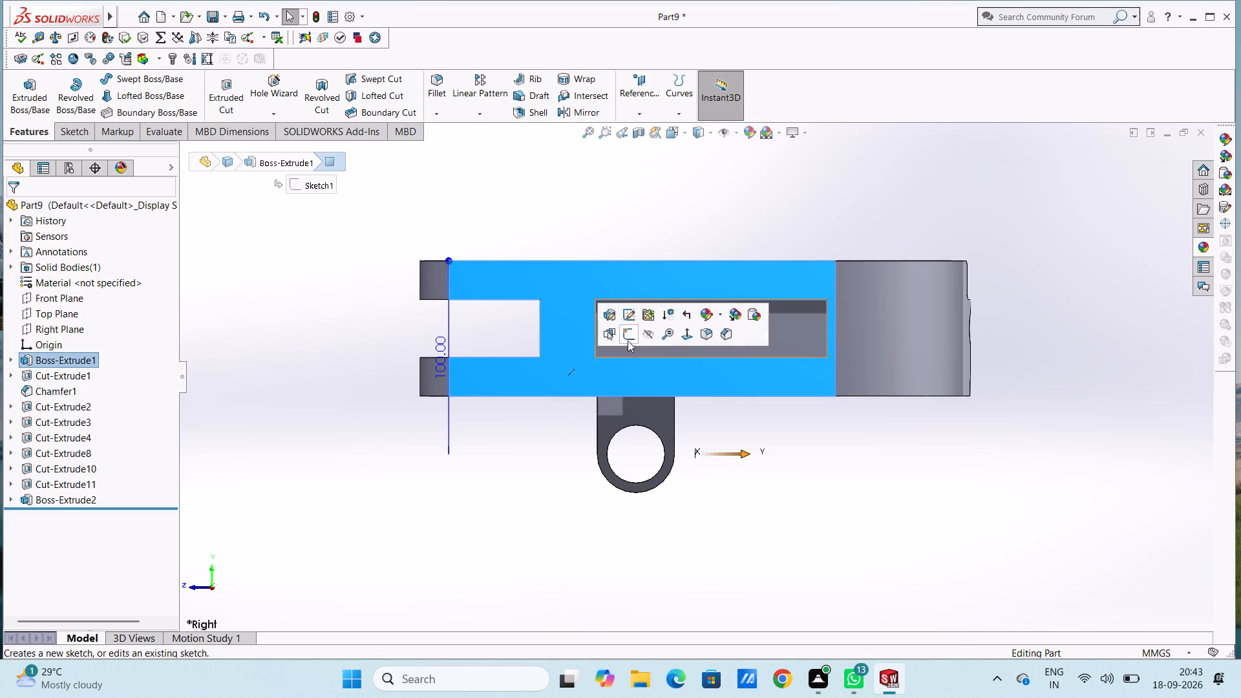
pyautogui.click(628, 339)
pyautogui.click(352, 401)
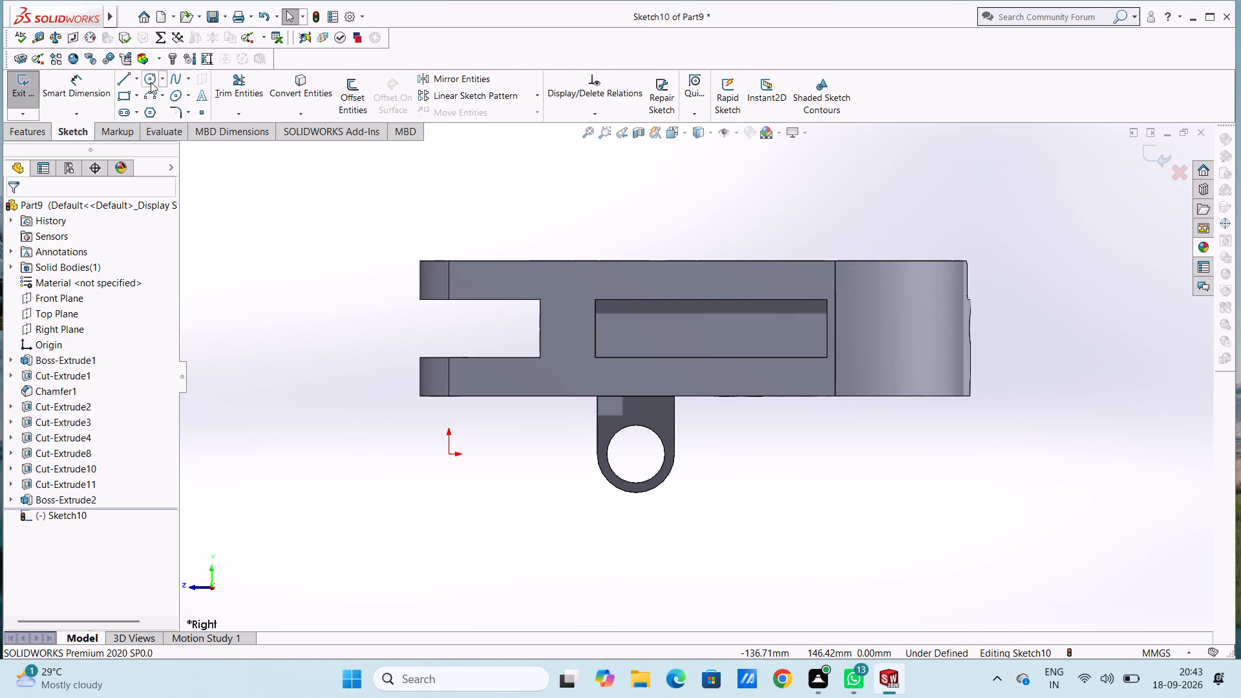
pyautogui.click(151, 81)
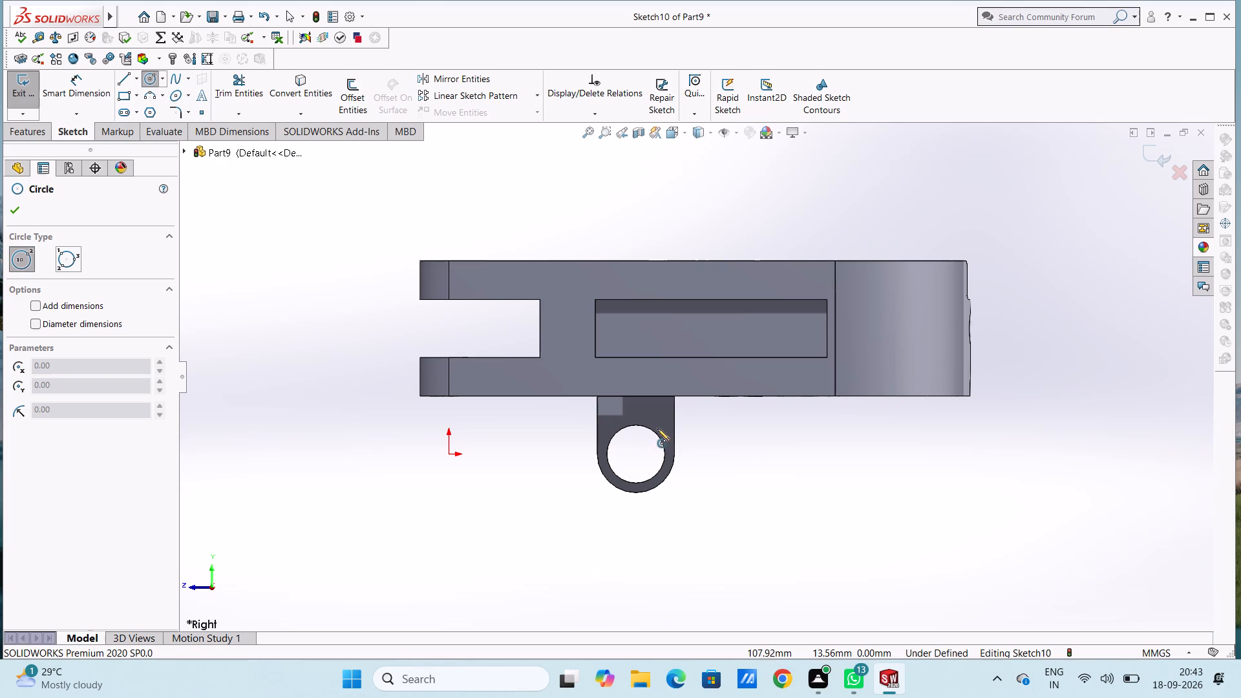
pyautogui.click(635, 452)
pyautogui.click(649, 480)
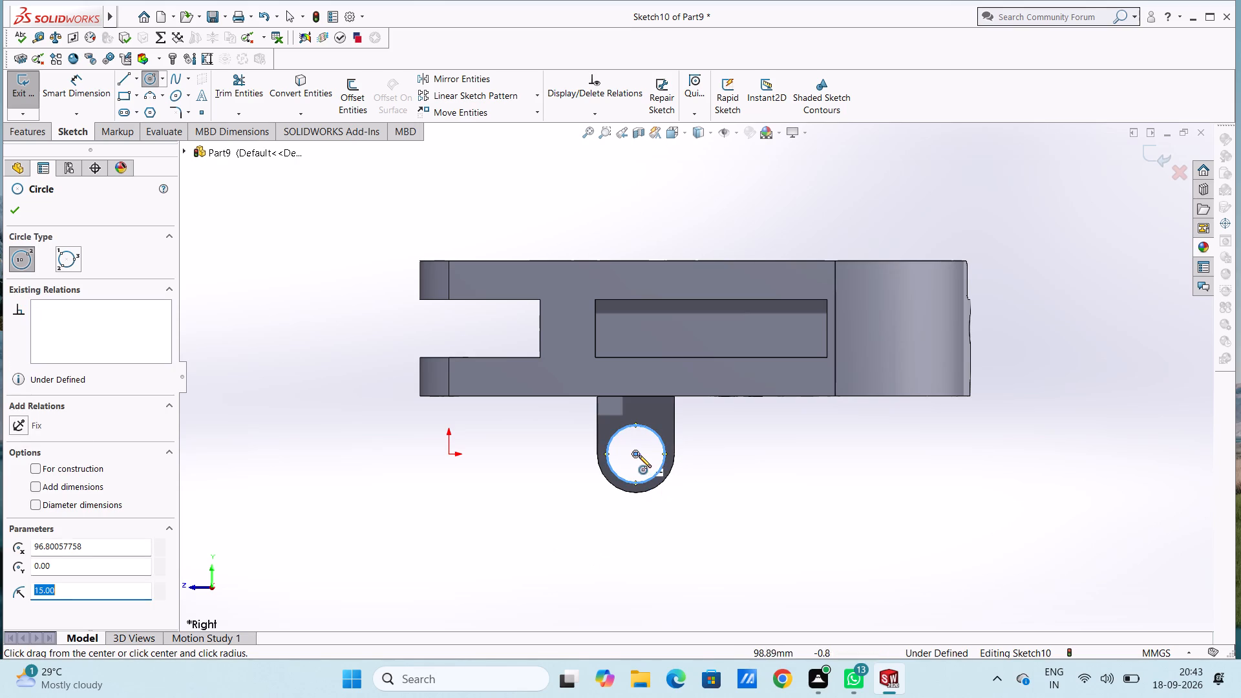
pyautogui.click(635, 452)
pyautogui.click(655, 488)
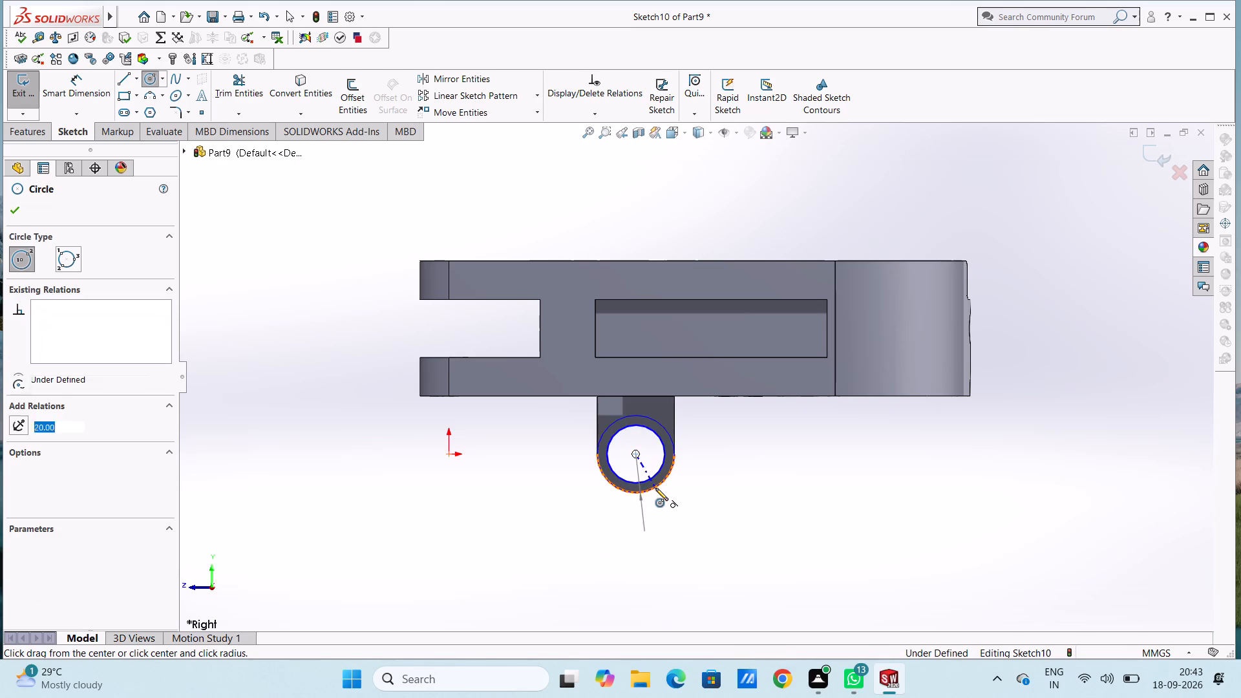
pyautogui.press('Escape')
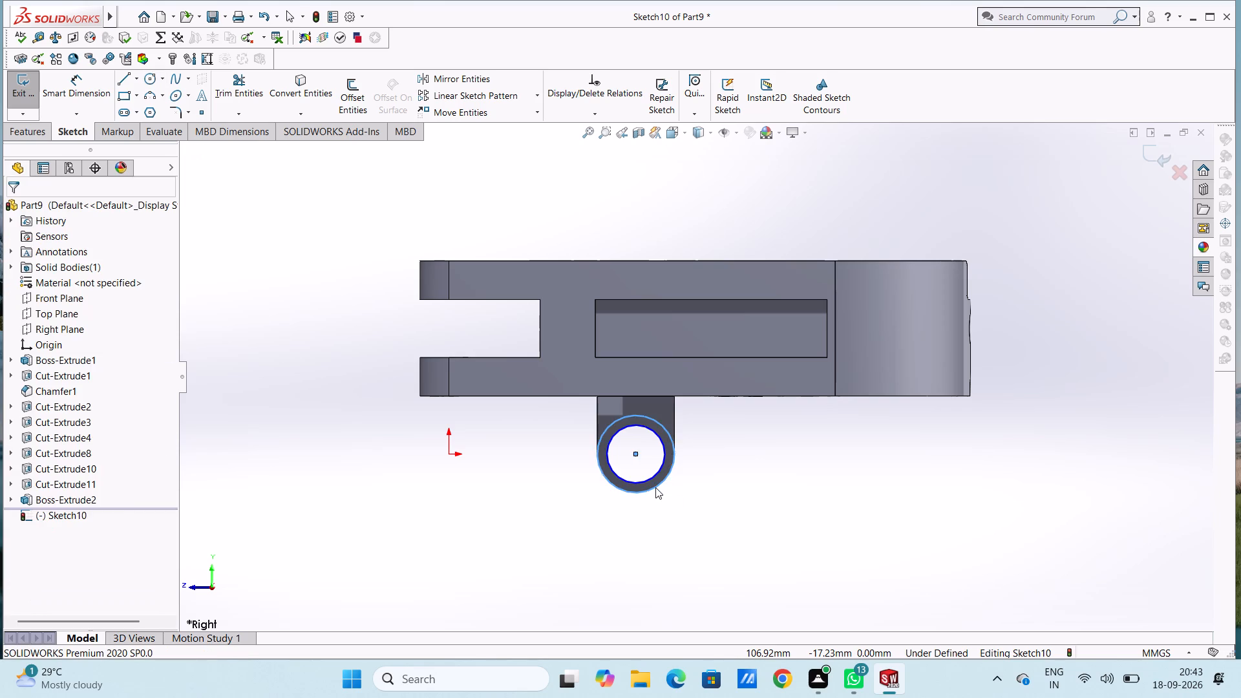
pyautogui.press('Escape')
# Draw a 40 mm line along the plate's lower edge and two 30 mm vertical lines joining its ends to the outer circle.
pyautogui.scroll(-2, 625, 434)
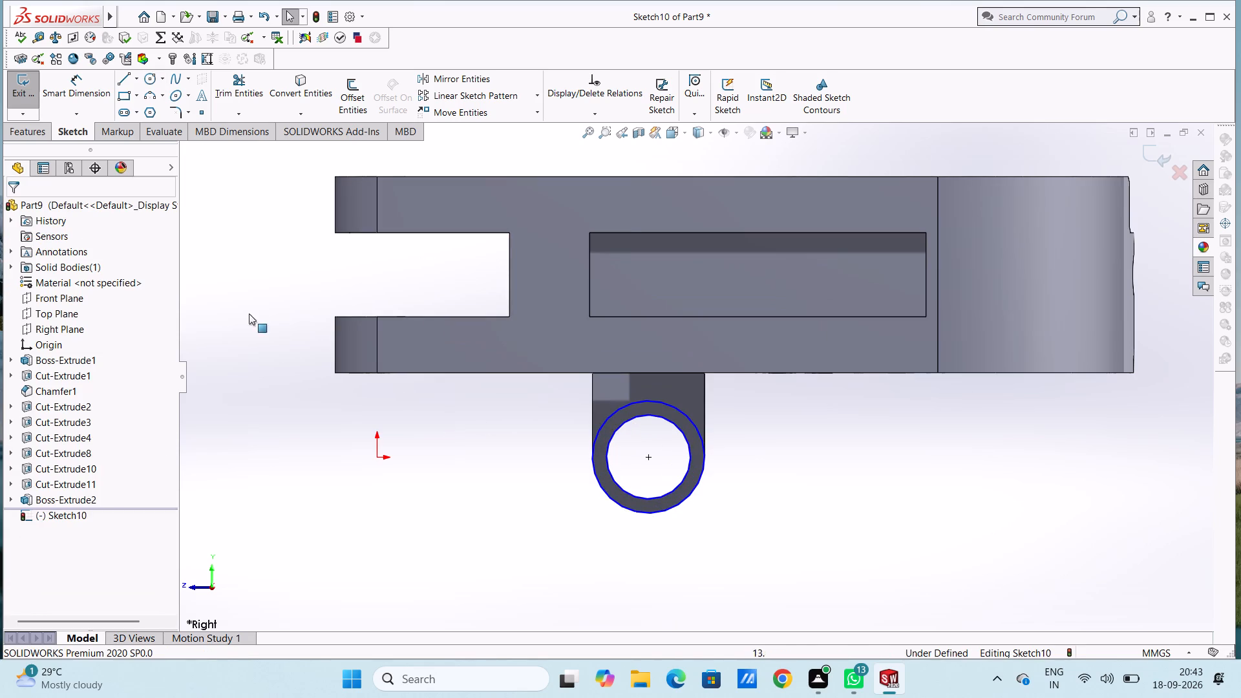
pyautogui.click(120, 81)
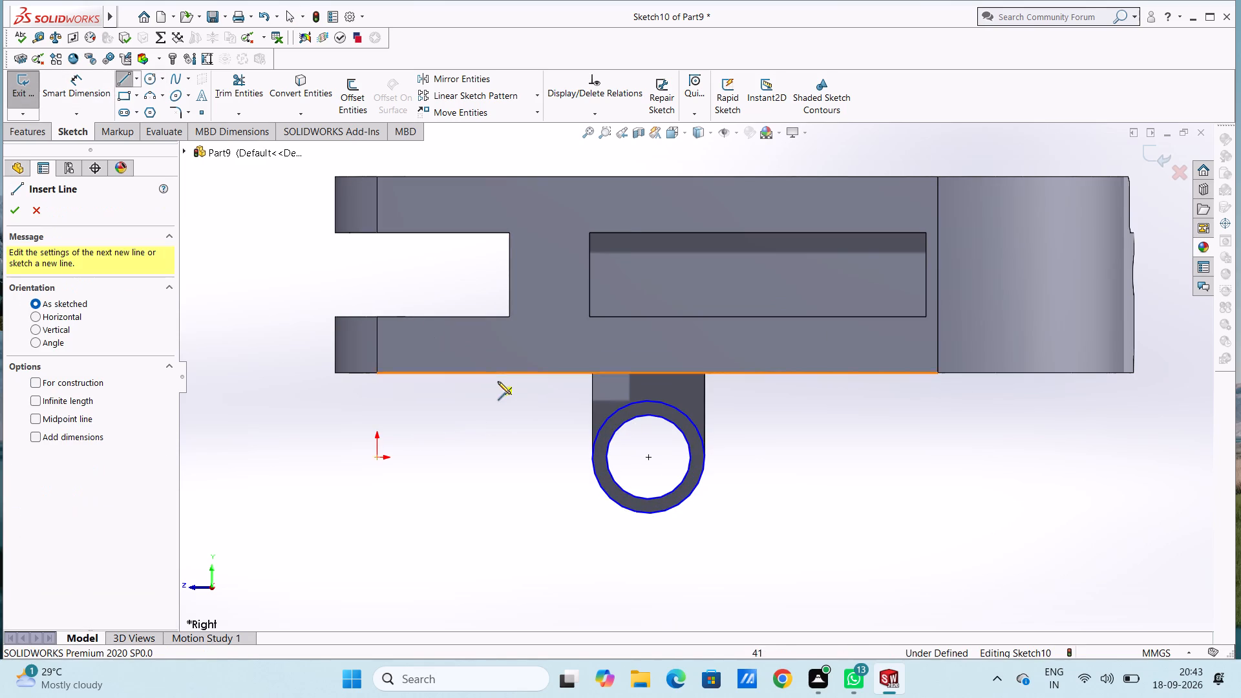
pyautogui.click(591, 371)
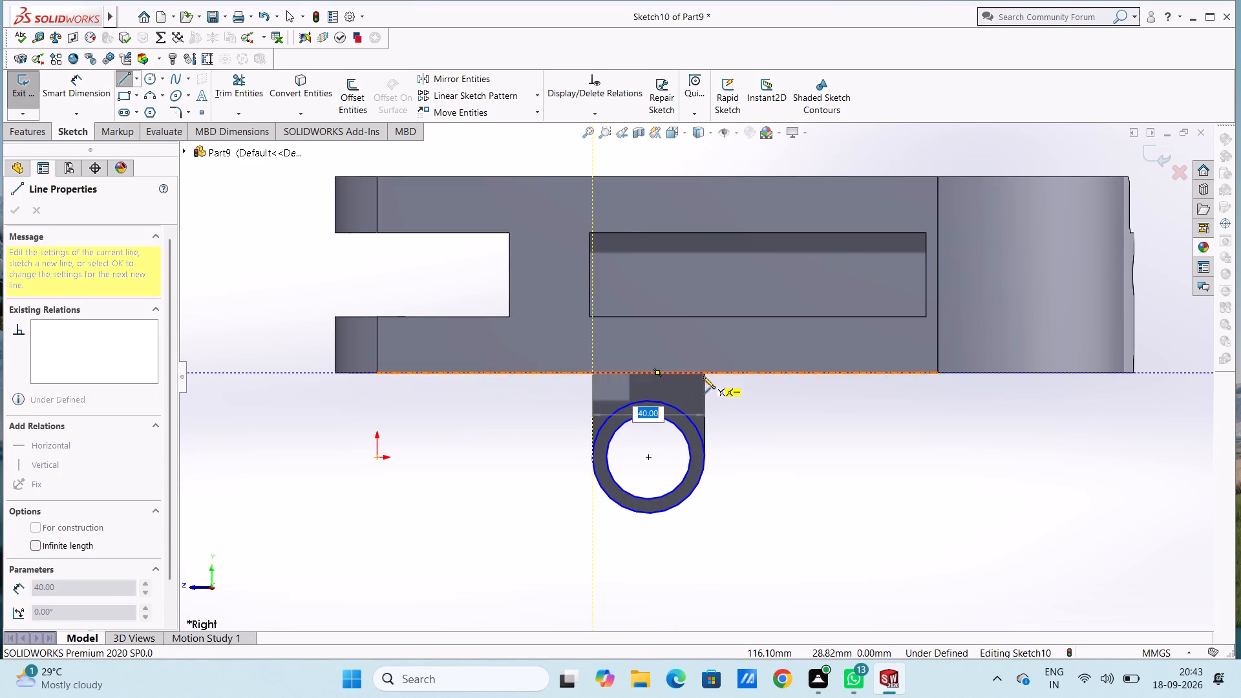
pyautogui.click(708, 370)
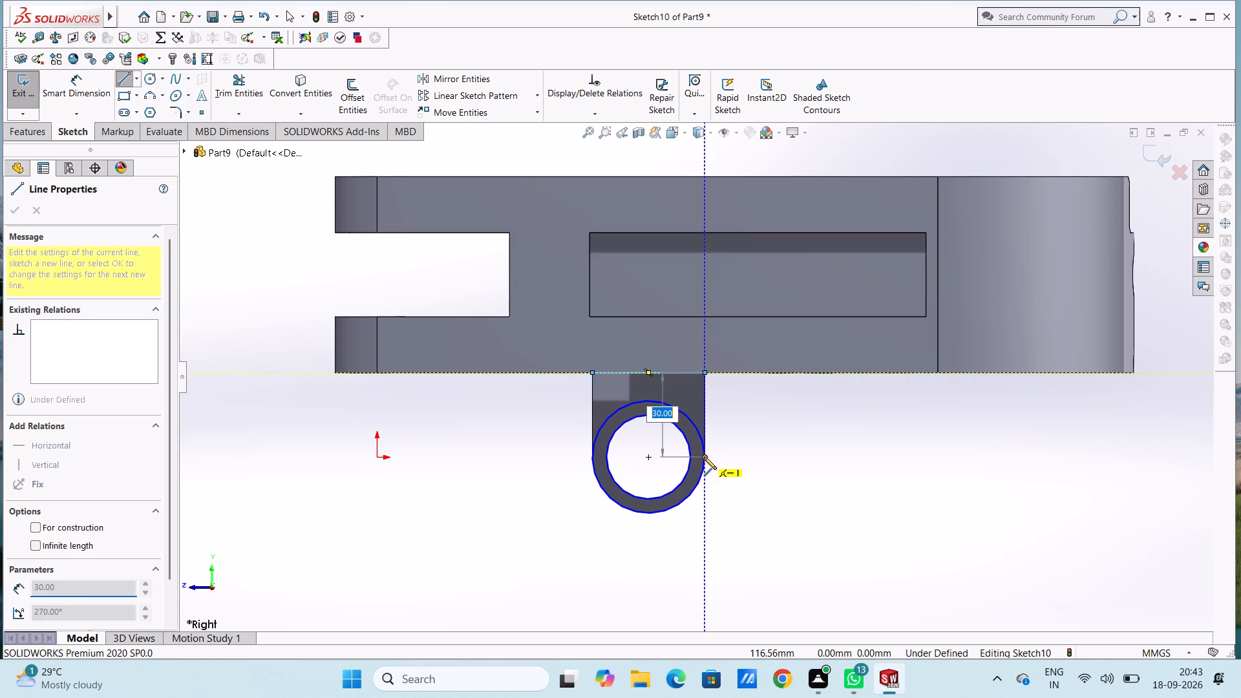
pyautogui.click(704, 457)
pyautogui.press('Escape')
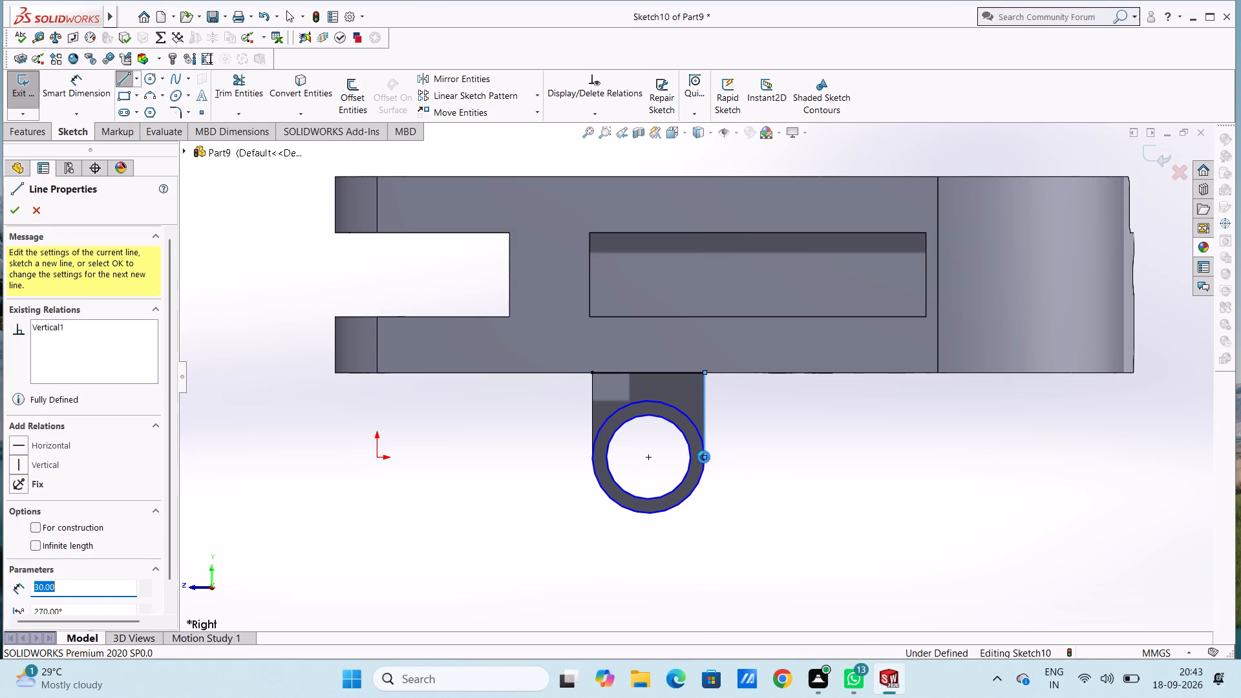
pyautogui.press('Escape')
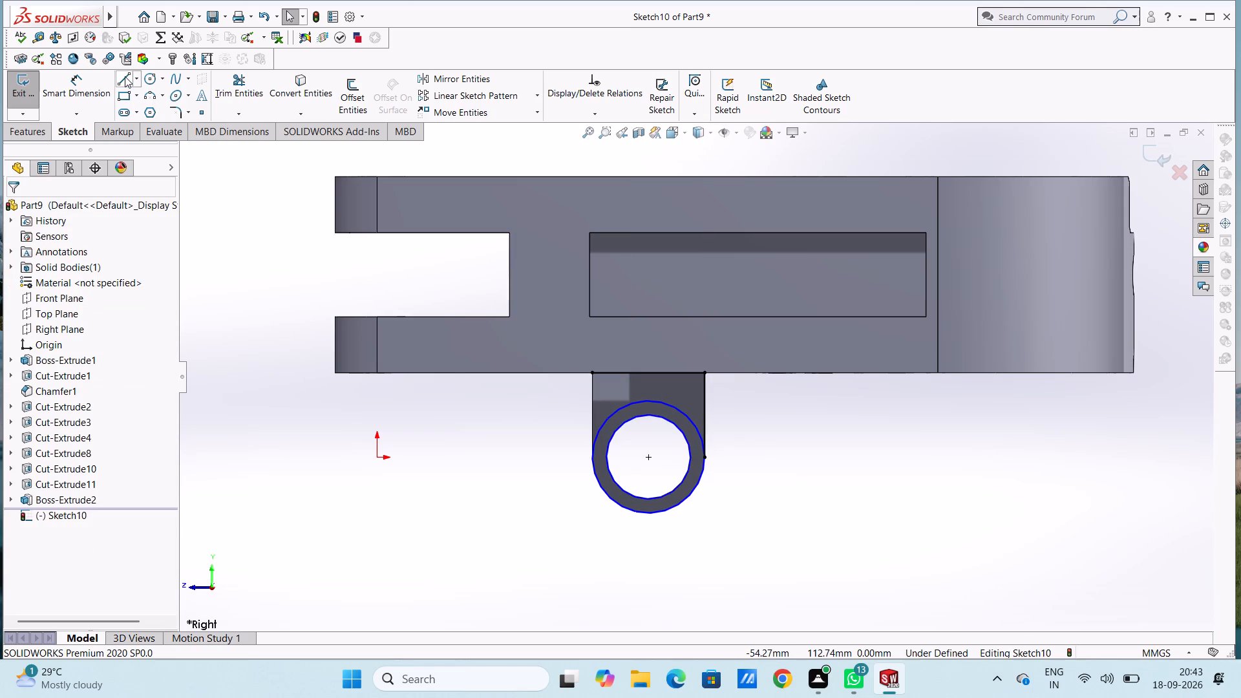
pyautogui.click(125, 76)
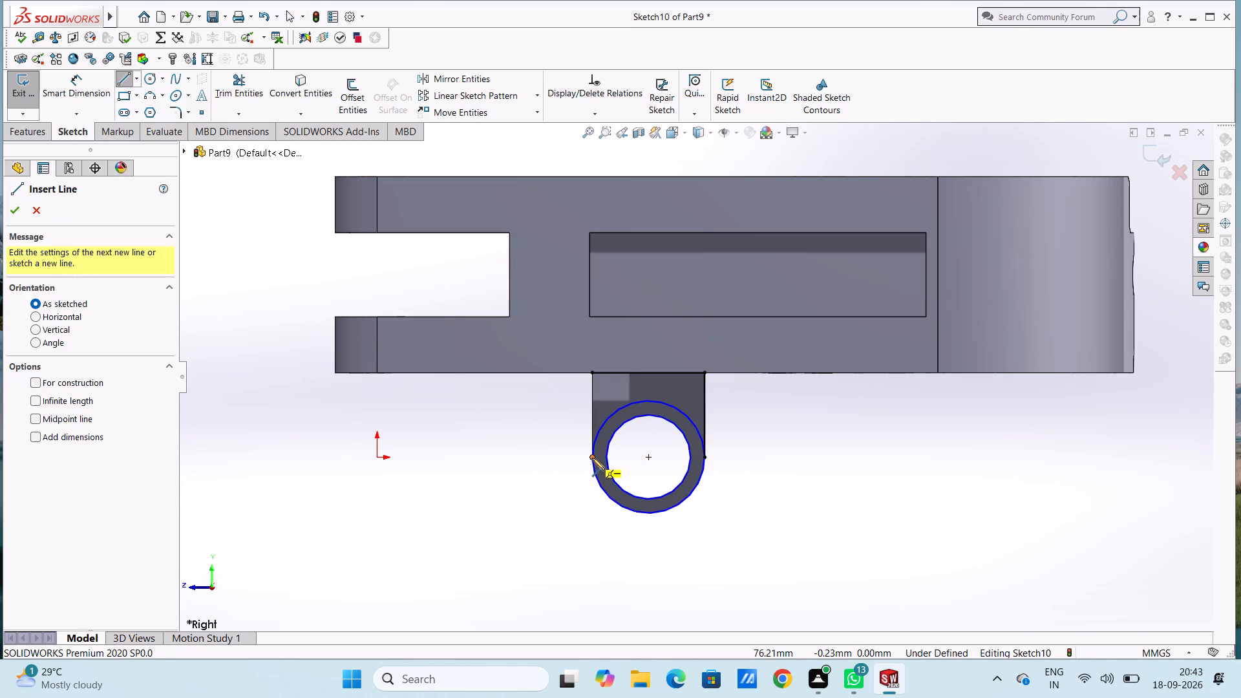
pyautogui.click(592, 458)
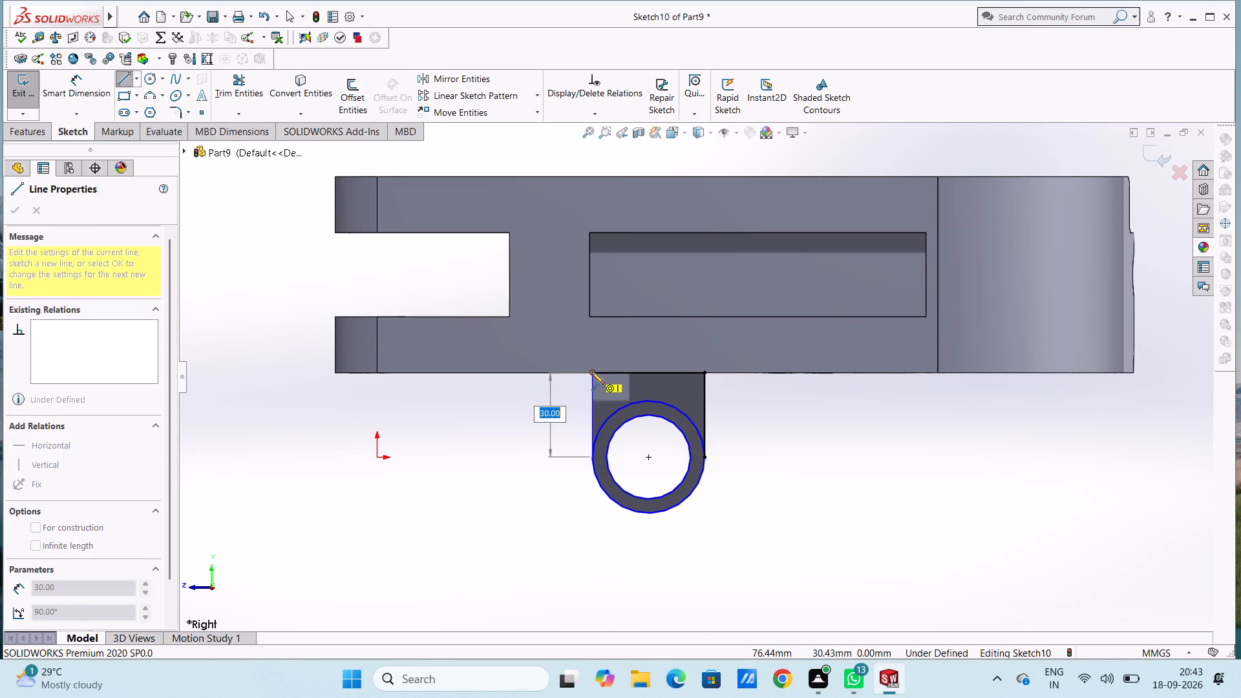
pyautogui.click(591, 372)
pyautogui.press('Escape')
pyautogui.press('Escape')
pyautogui.press('Escape')
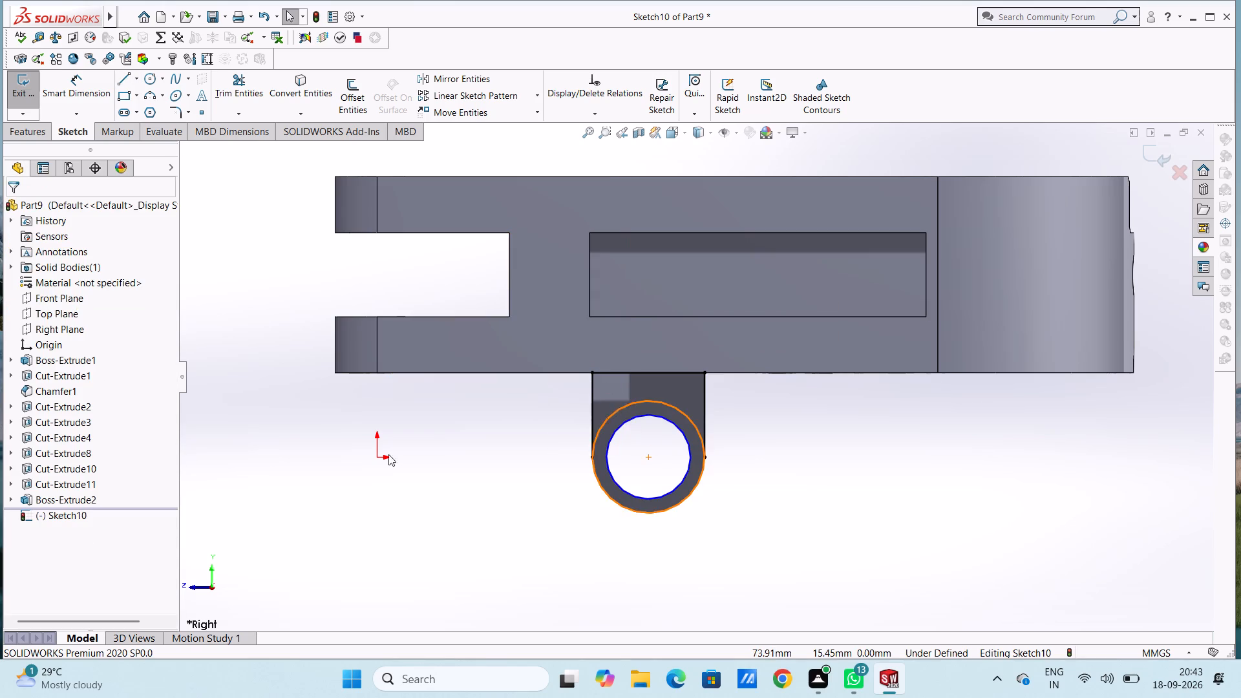
# Dimension the outer circle's diameter as 40 mm and the inner circle's diameter as 30 mm.
pyautogui.click(80, 94)
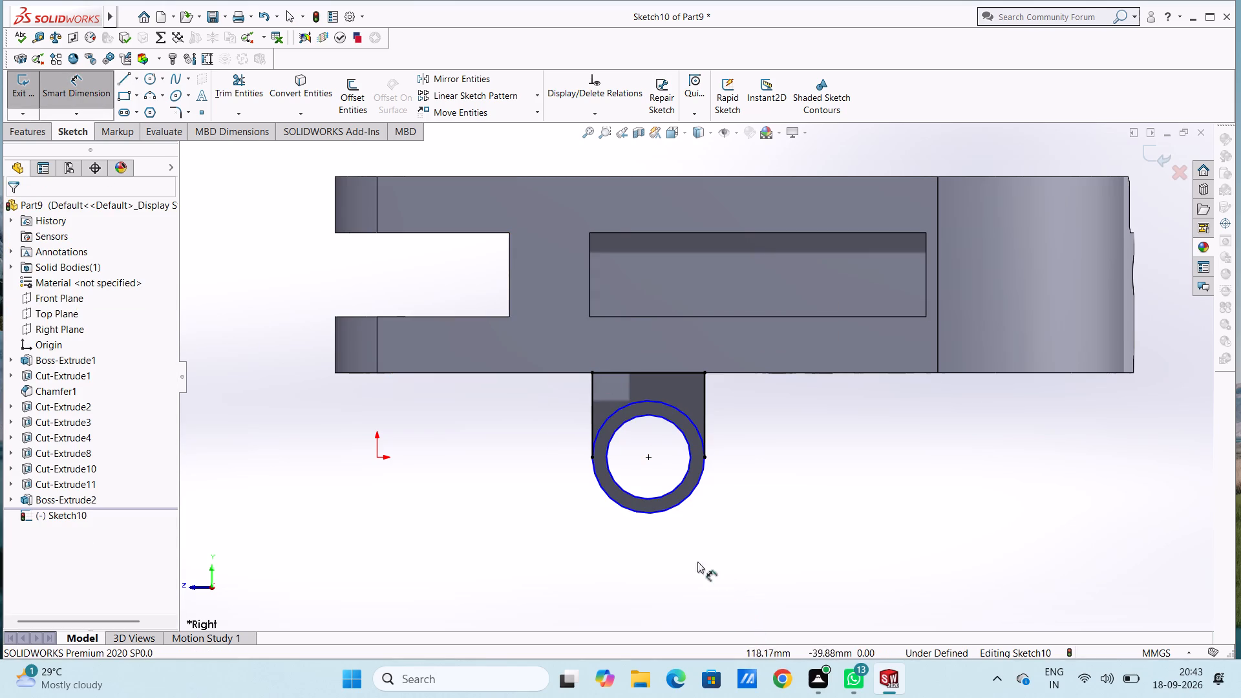
pyautogui.click(671, 510)
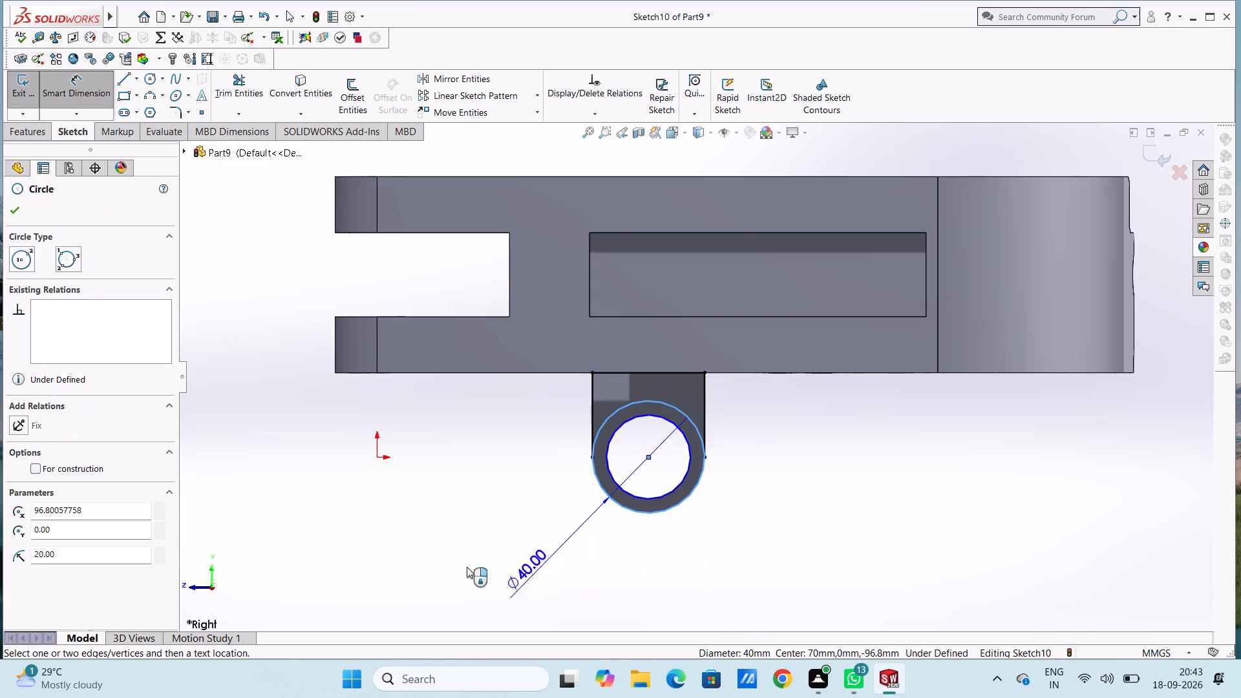
pyautogui.click(407, 553)
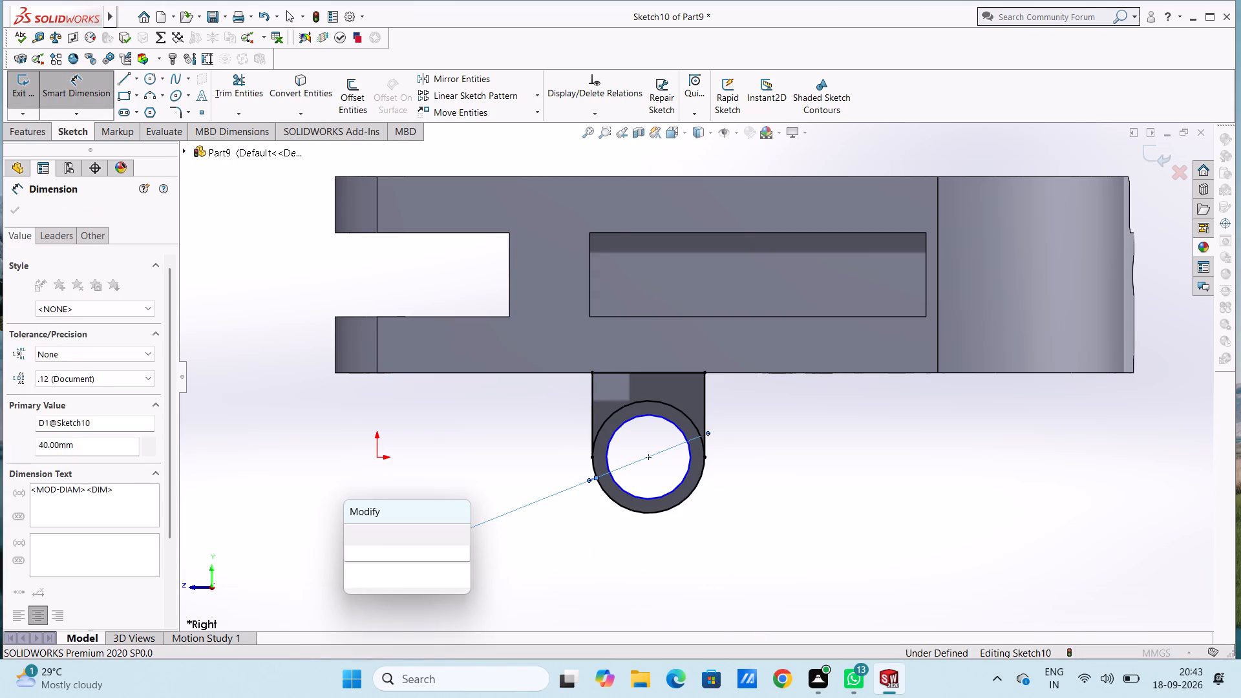
pyautogui.click(355, 535)
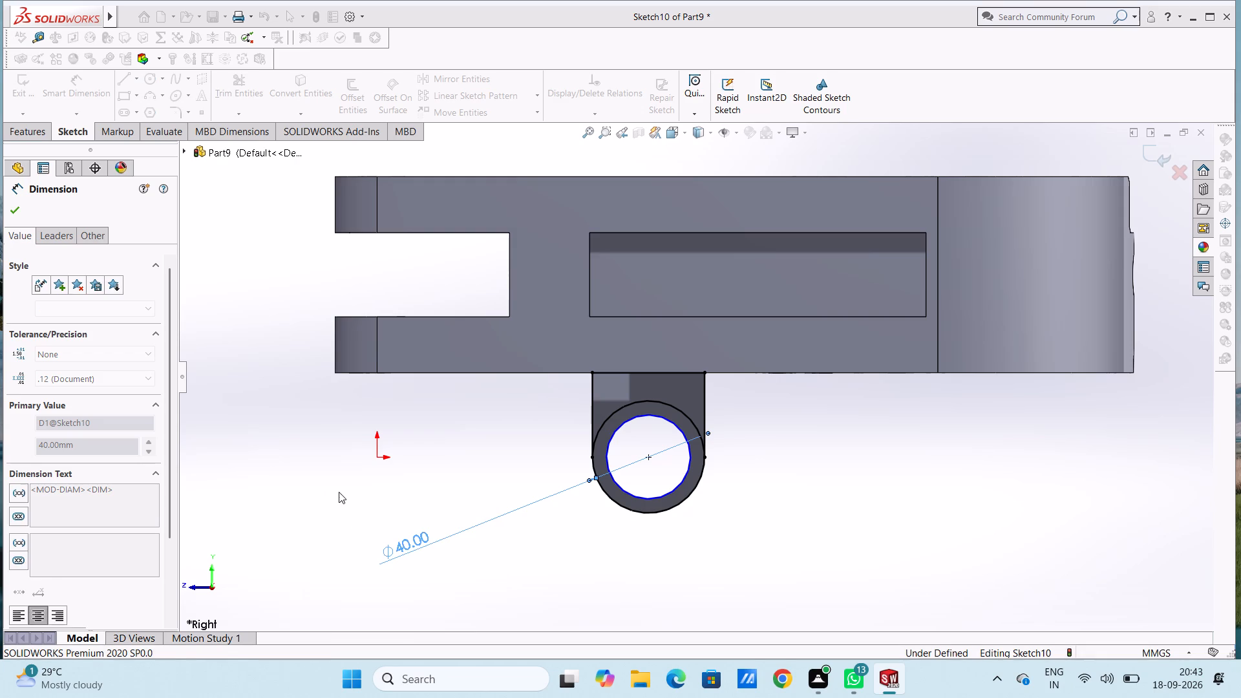
pyautogui.click(339, 492)
pyautogui.click(658, 496)
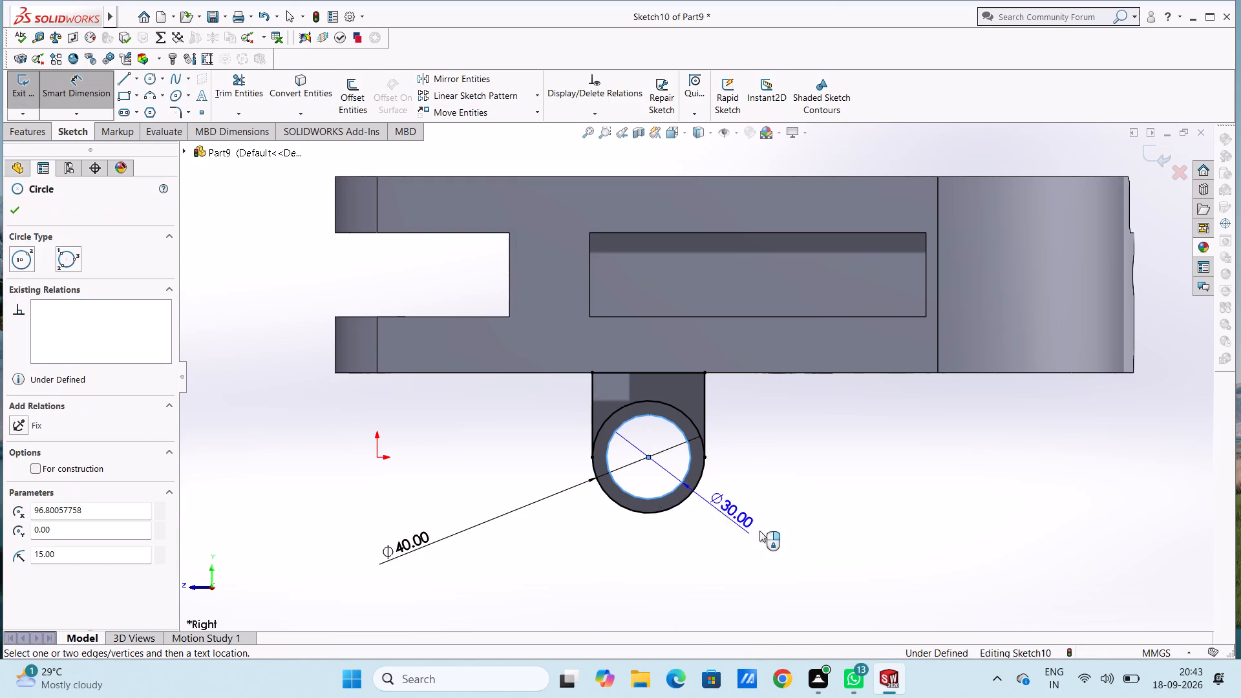
pyautogui.click(822, 571)
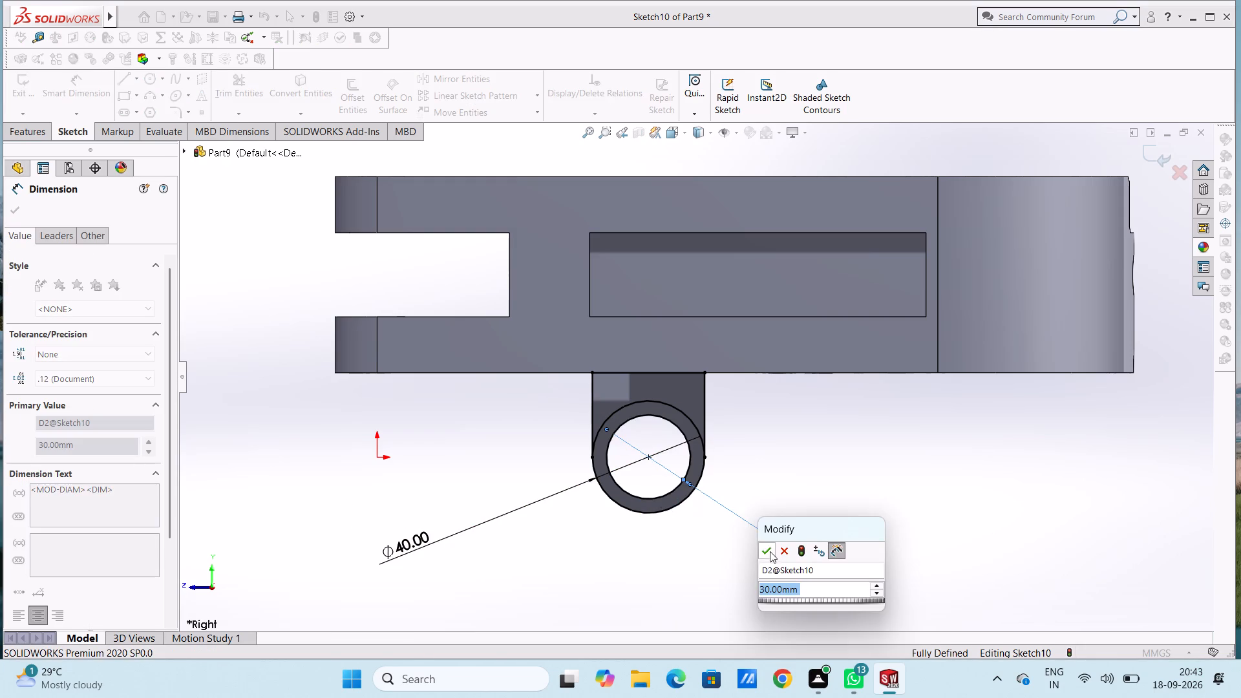
pyautogui.click(770, 551)
pyautogui.click(741, 569)
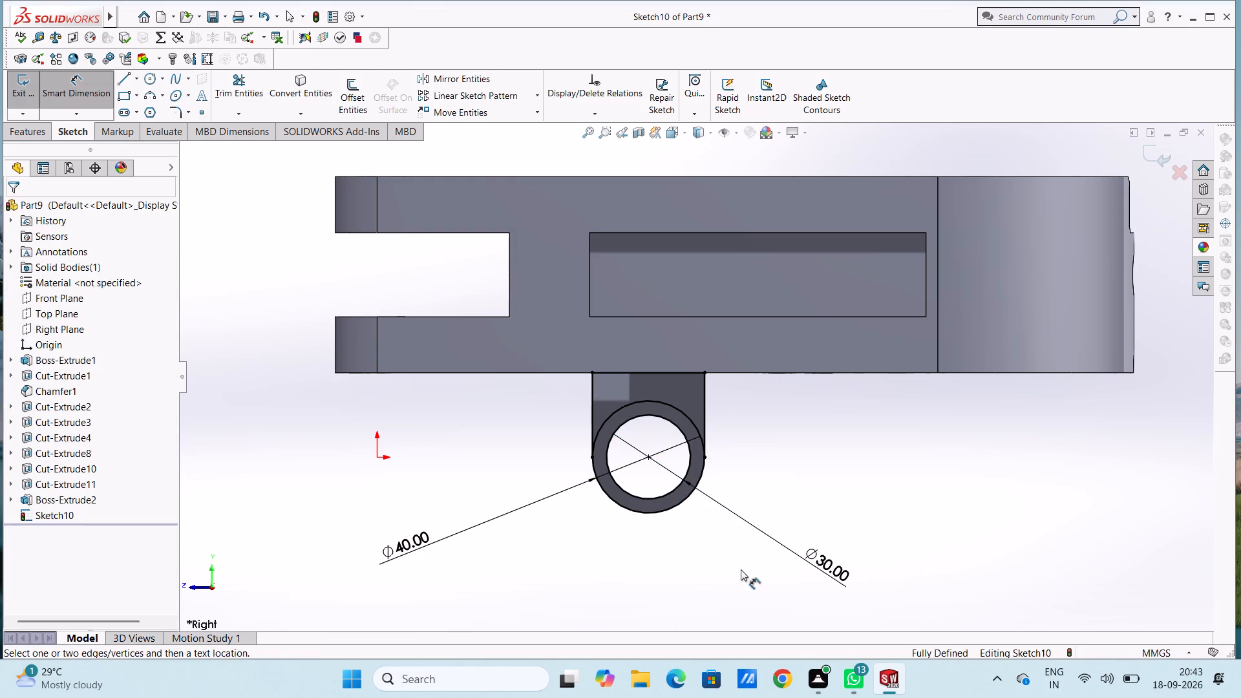
pyautogui.press('Escape')
pyautogui.press('Escape')
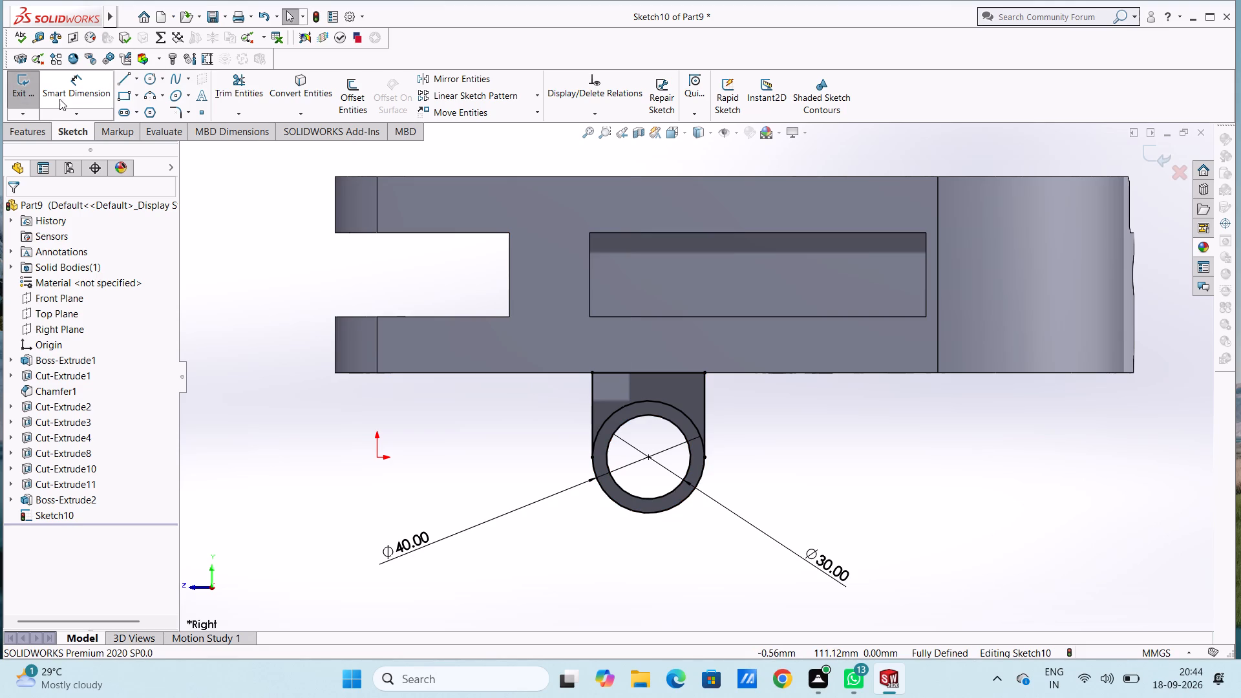
# Trim away the upper arc of the outer circle between the two vertical lines.
pyautogui.click(232, 94)
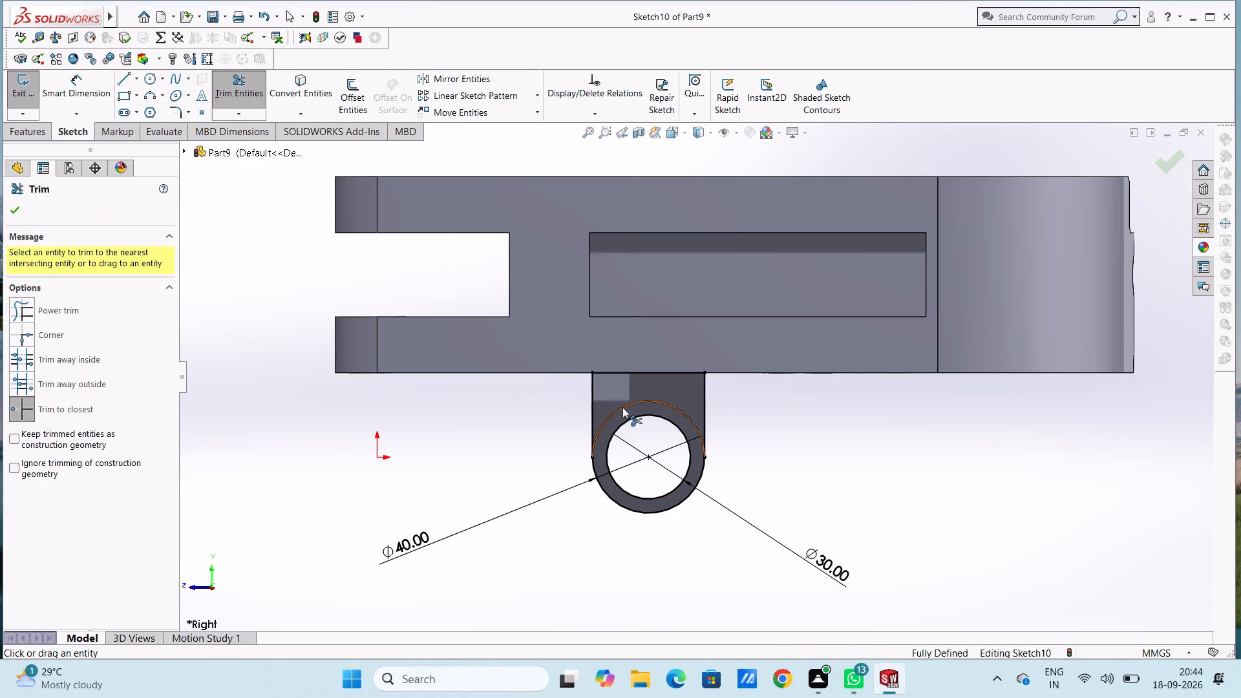
pyautogui.click(620, 405)
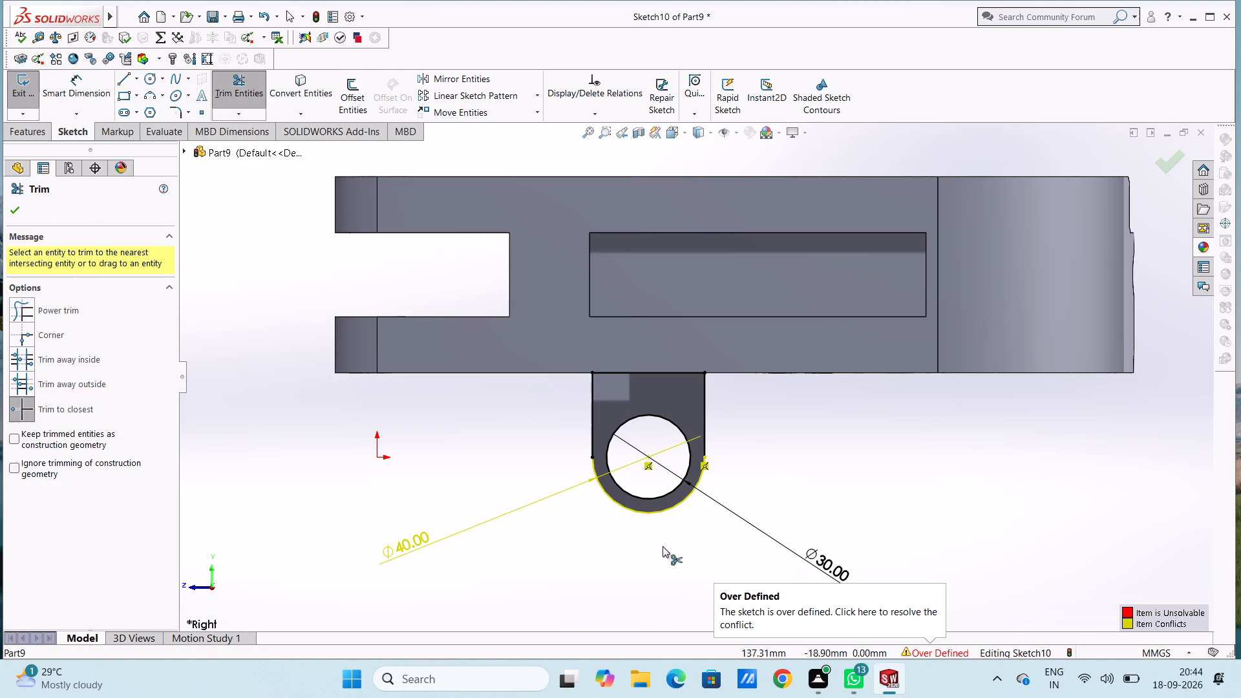
# Delete the 40 mm diameter dimension from the trimmed outer arc.
pyautogui.click(424, 536)
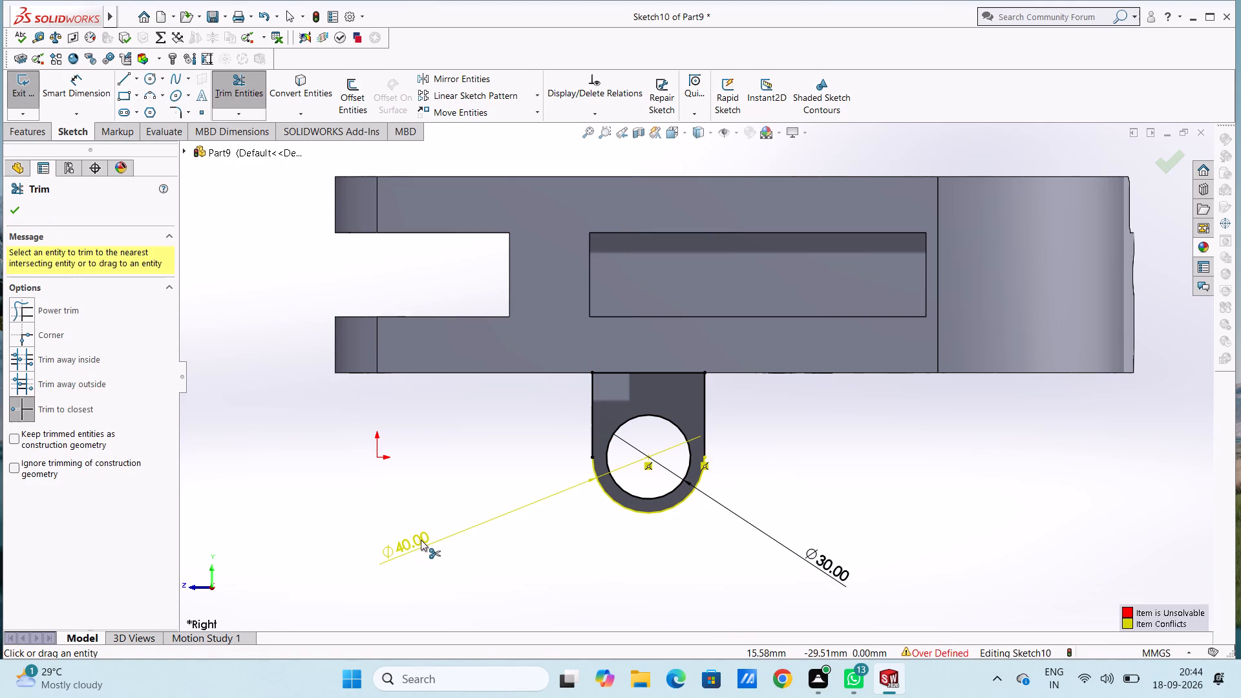
pyautogui.click(421, 540)
pyautogui.press('Escape')
pyautogui.click(421, 540)
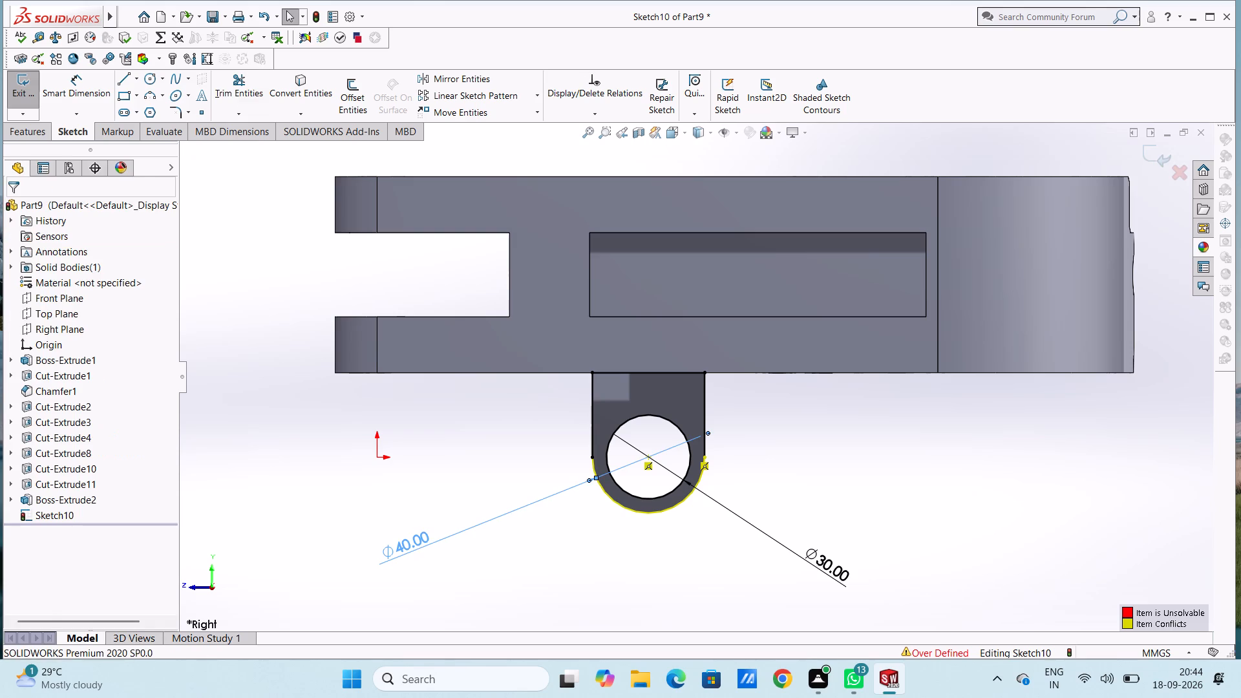
pyautogui.press('Delete')
pyautogui.press('Escape')
pyautogui.press('Escape')
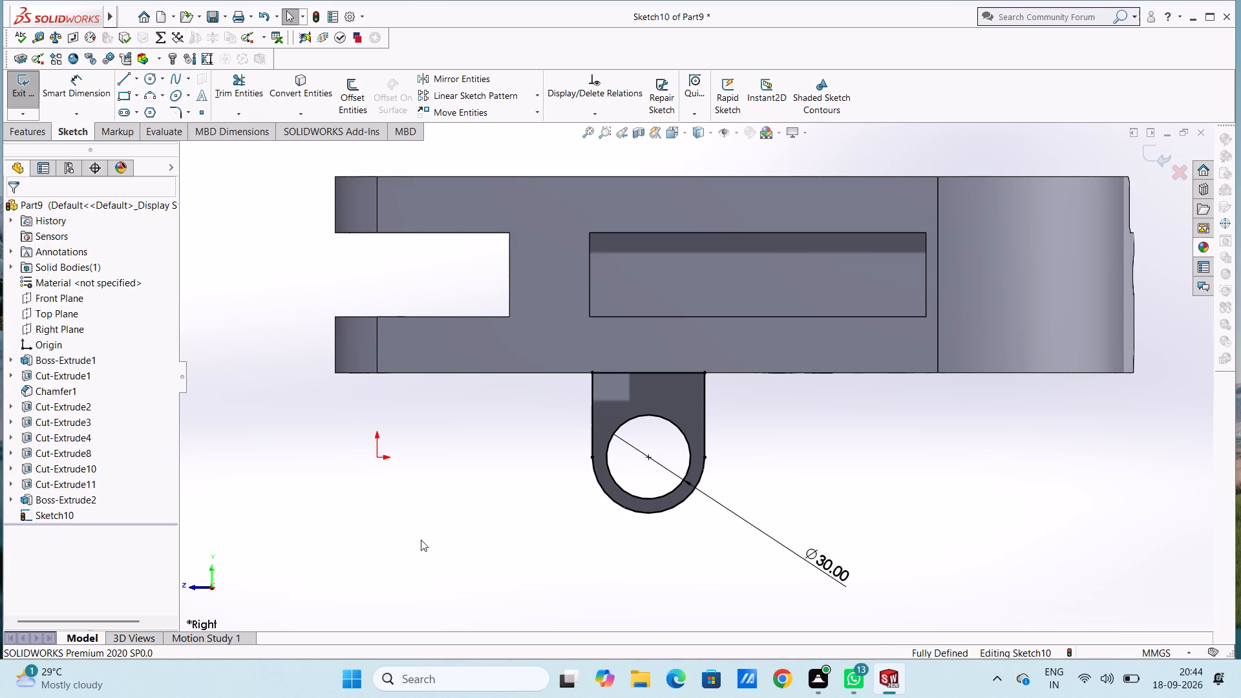
# Extrude the second lug profile as a blind boss 30 mm deep, reversed inward from the side face and merged with the plate.
pyautogui.moveTo(228, 389); pyautogui.dragTo(290, 463, button='middle')
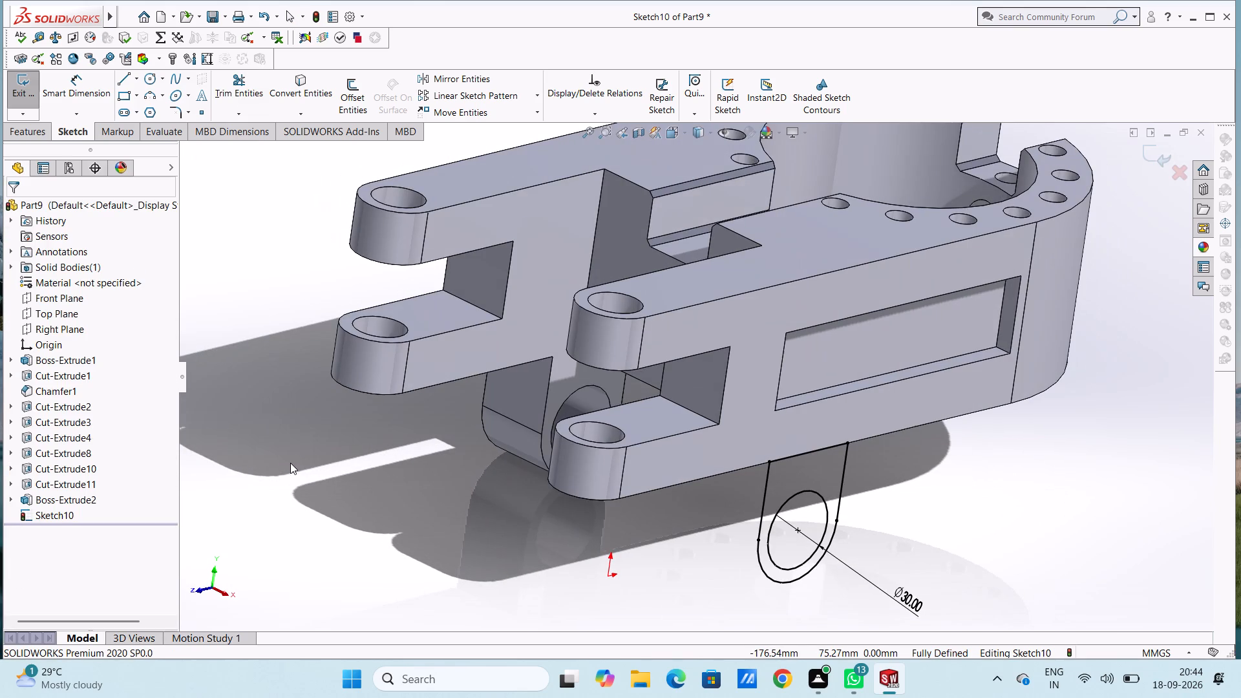
pyautogui.click(42, 138)
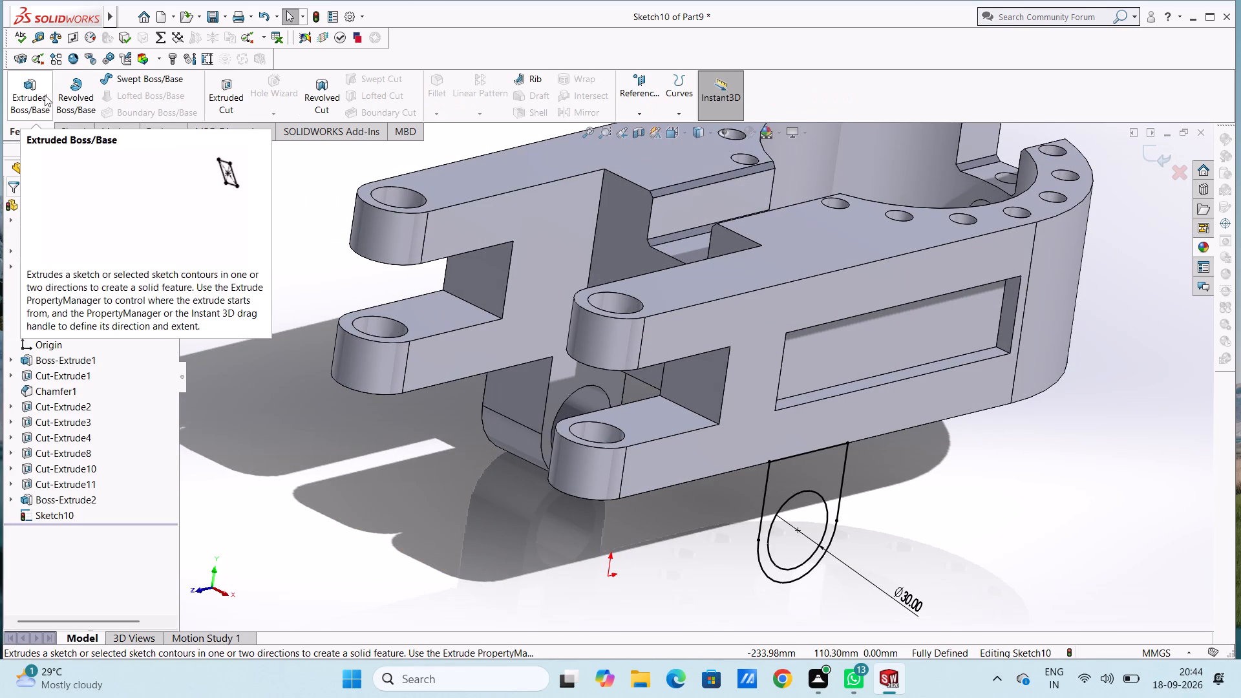
pyautogui.click(32, 93)
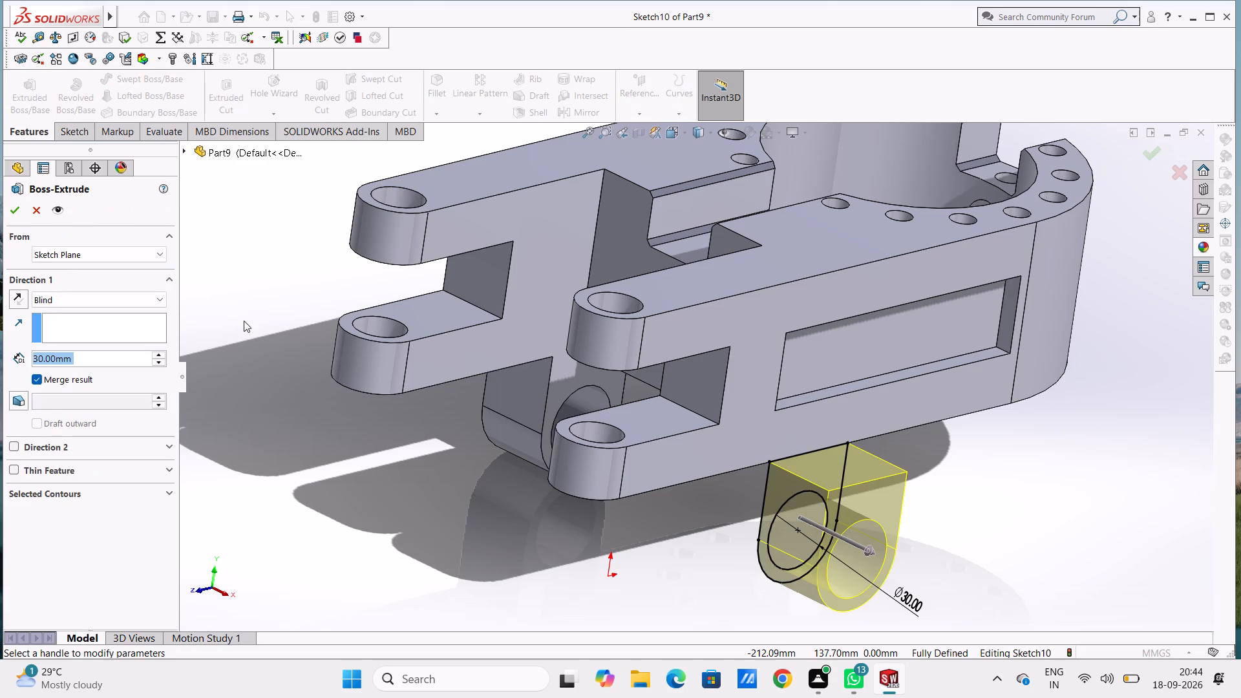
pyautogui.click(12, 295)
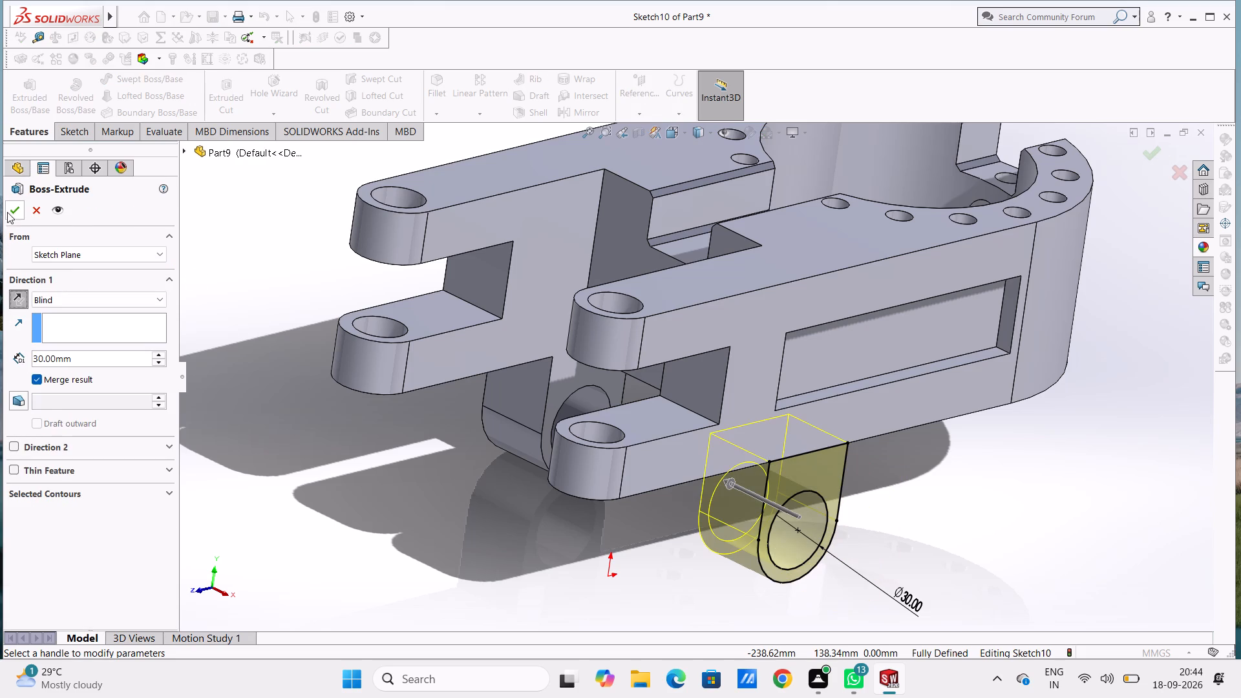
pyautogui.click(9, 209)
pyautogui.click(237, 344)
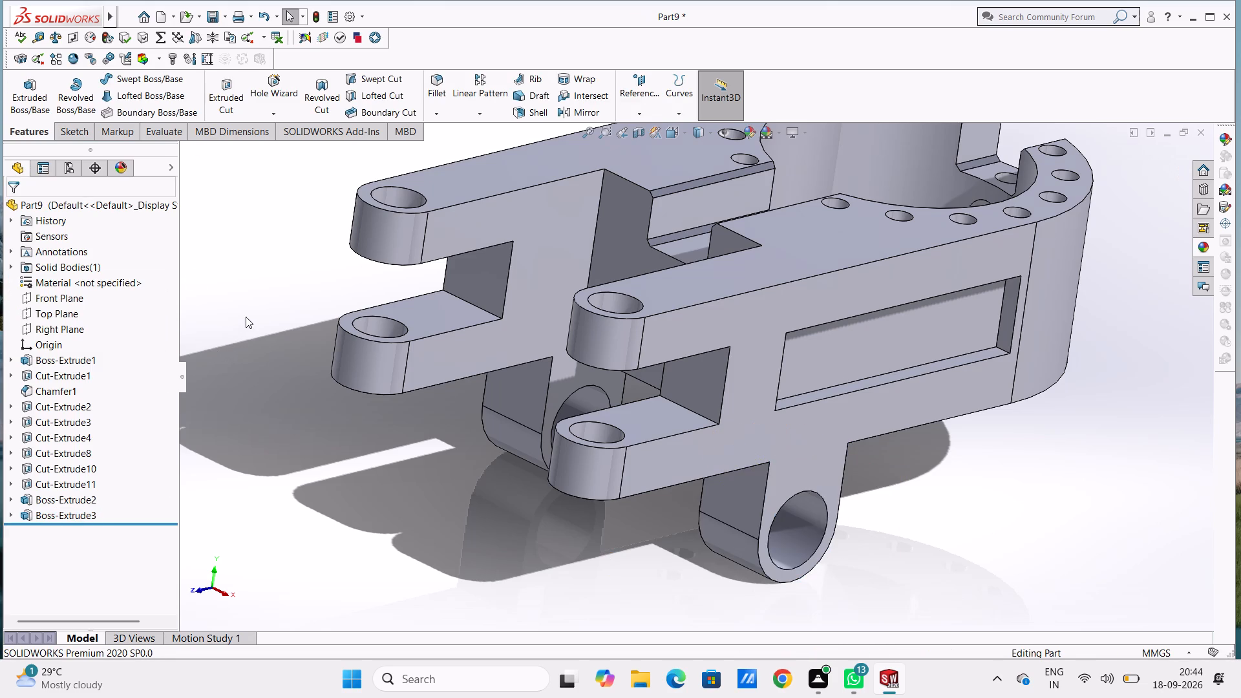
pyautogui.moveTo(263, 327); pyautogui.dragTo(293, 358, button='middle')
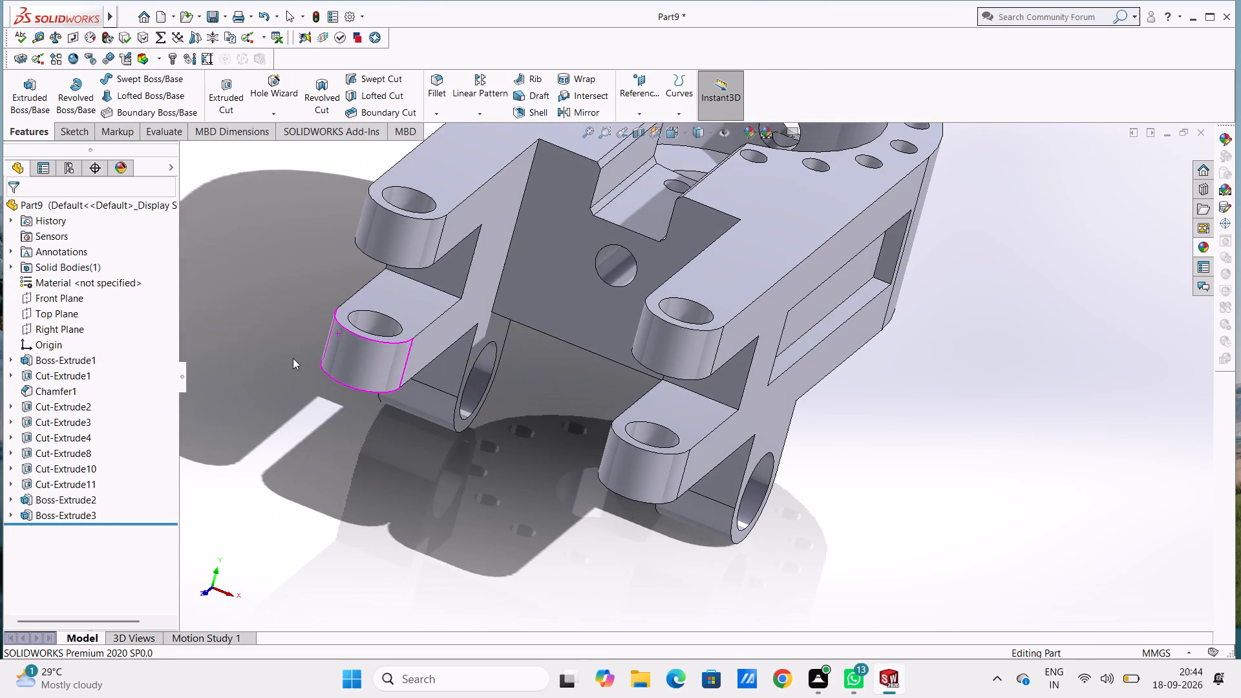
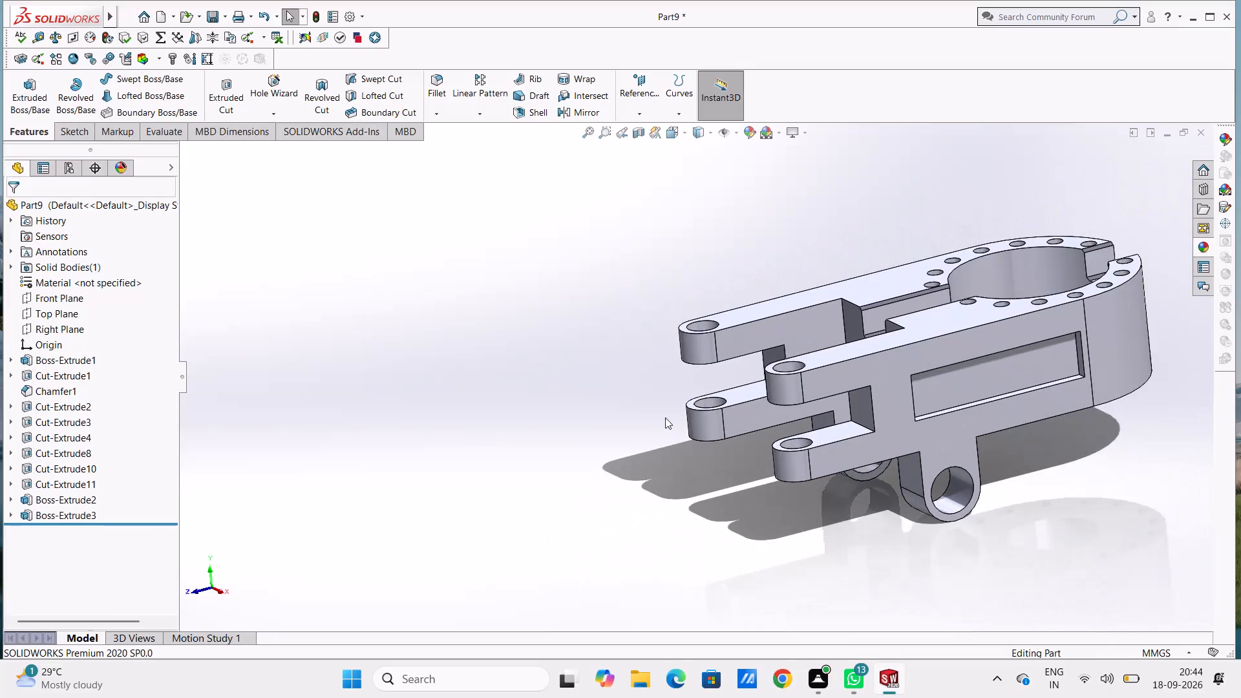
# Inspect the part with both lugs from several angles, finishing in the isometric view.
pyautogui.moveTo(592, 390); pyautogui.dragTo(712, 496, button='middle')
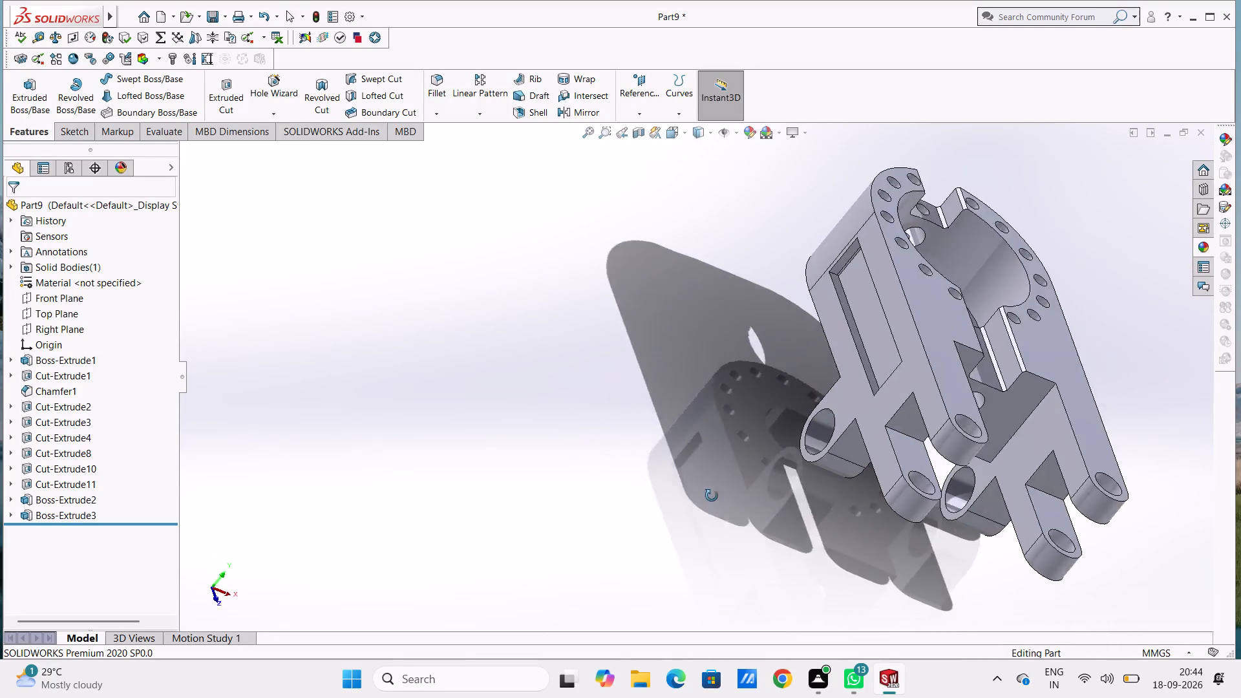
pyautogui.moveTo(712, 496); pyautogui.dragTo(632, 494, button='middle')
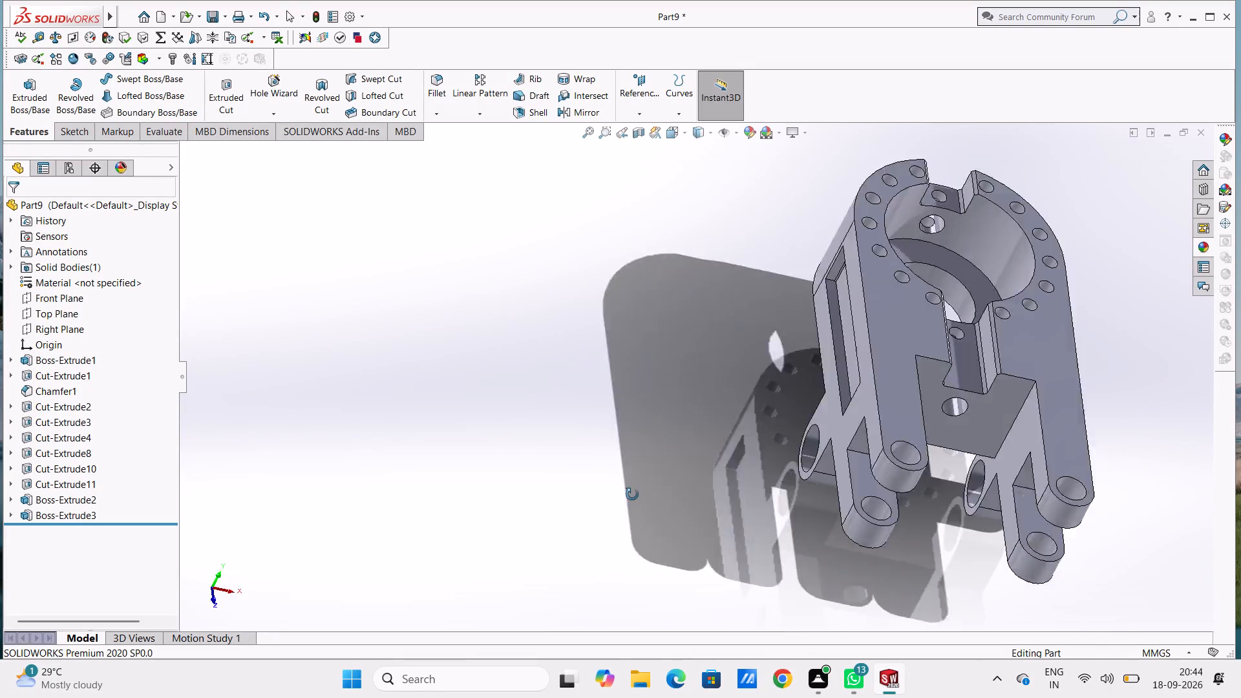
pyautogui.moveTo(632, 494); pyautogui.dragTo(505, 460, button='middle')
pyautogui.scroll(1, 505, 460)
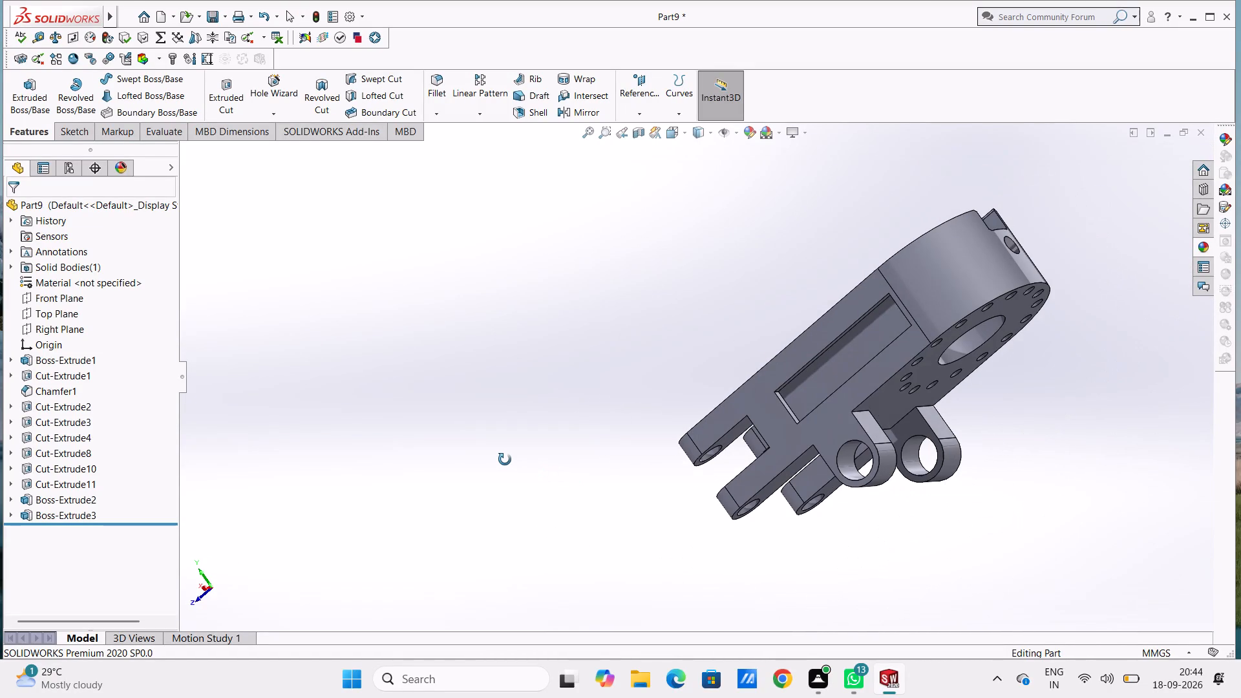
pyautogui.moveTo(505, 460); pyautogui.dragTo(503, 484, button='middle')
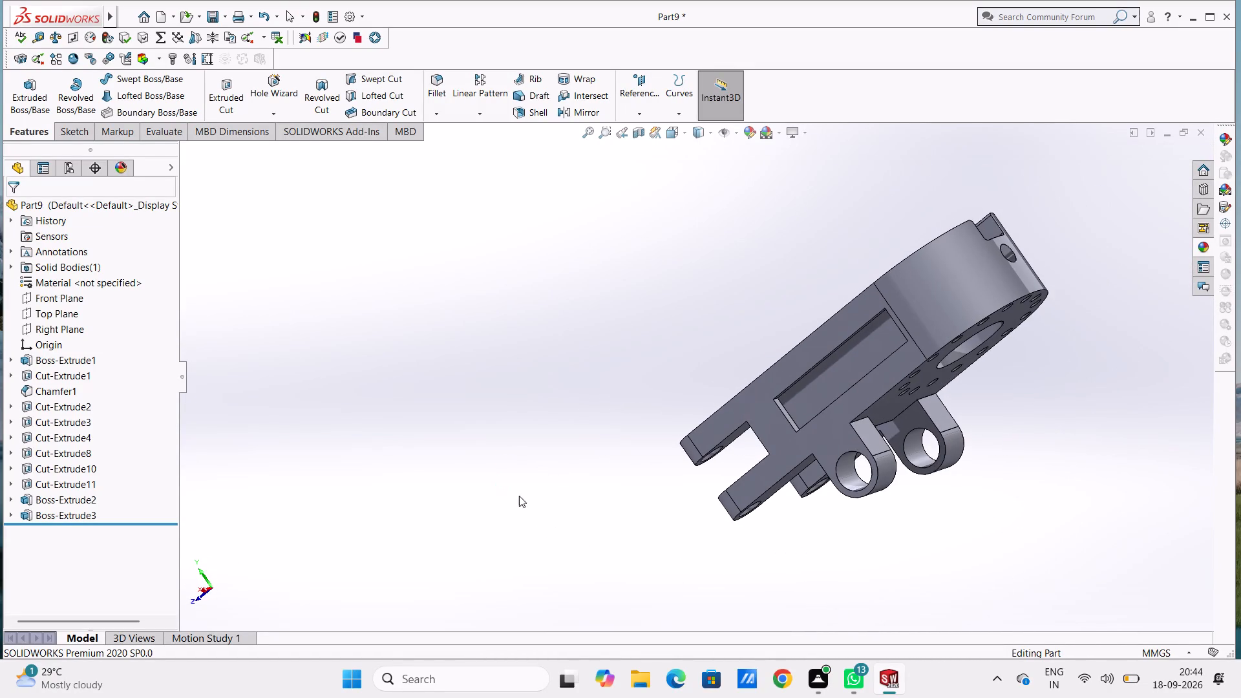
pyautogui.scroll(1, 522, 324)
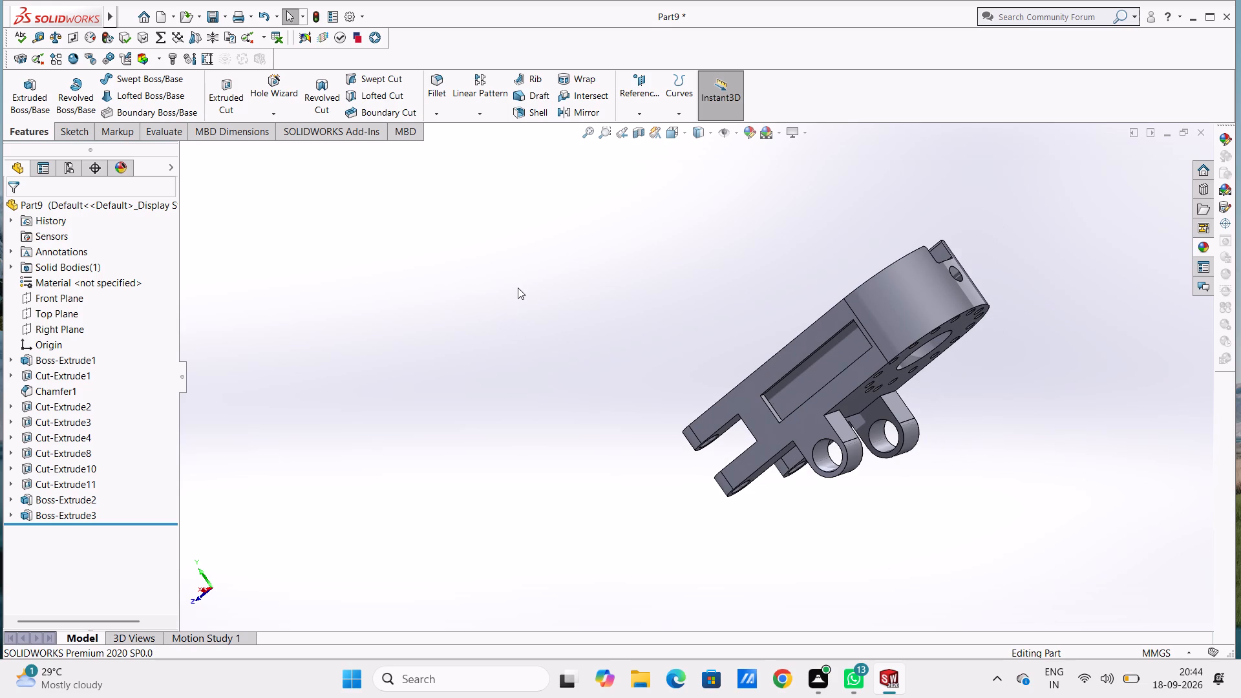
pyautogui.moveTo(518, 288); pyautogui.dragTo(624, 420, button='middle')
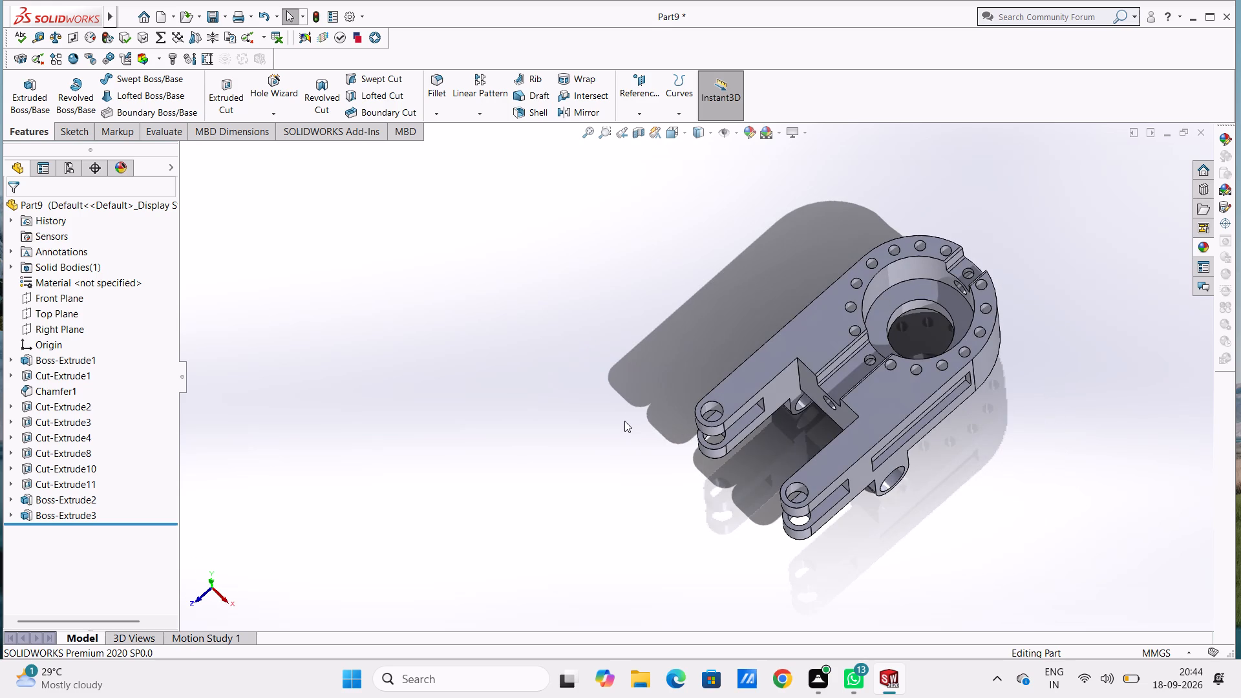
pyautogui.hotkey('ctrl', '7')
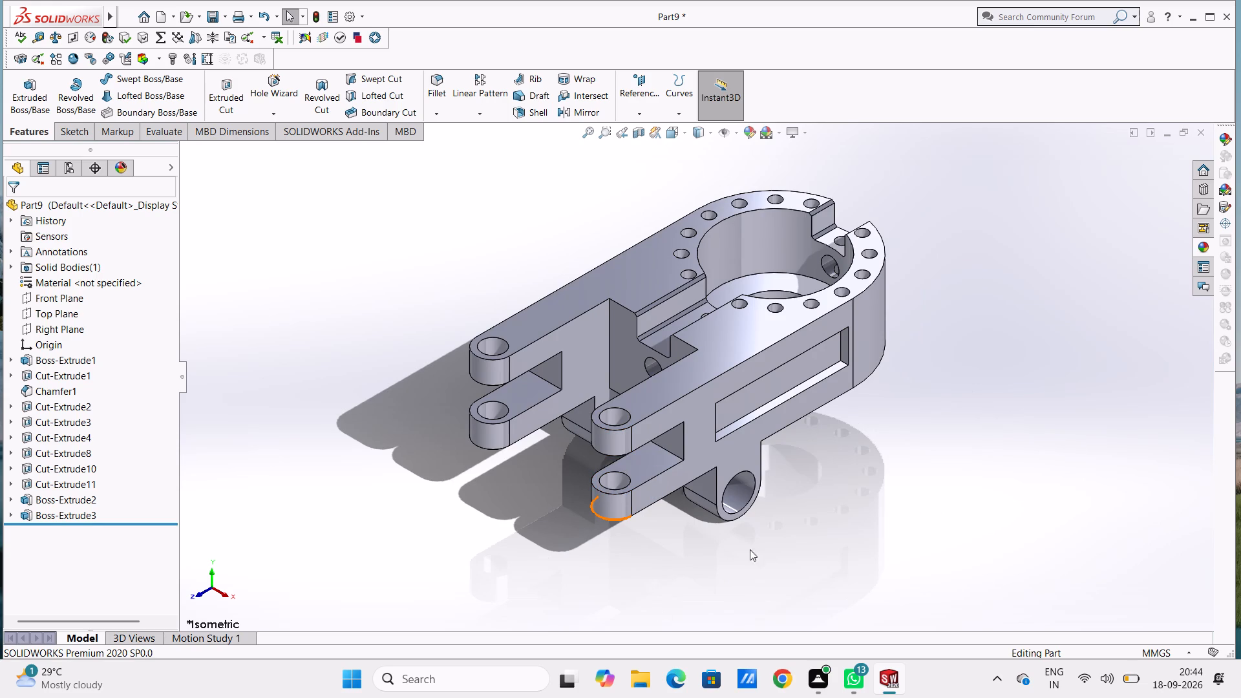
# Fillet the outer circular edge of the hole in the near side's lug with a 2 mm radius.
pyautogui.scroll(-5, 796, 496)
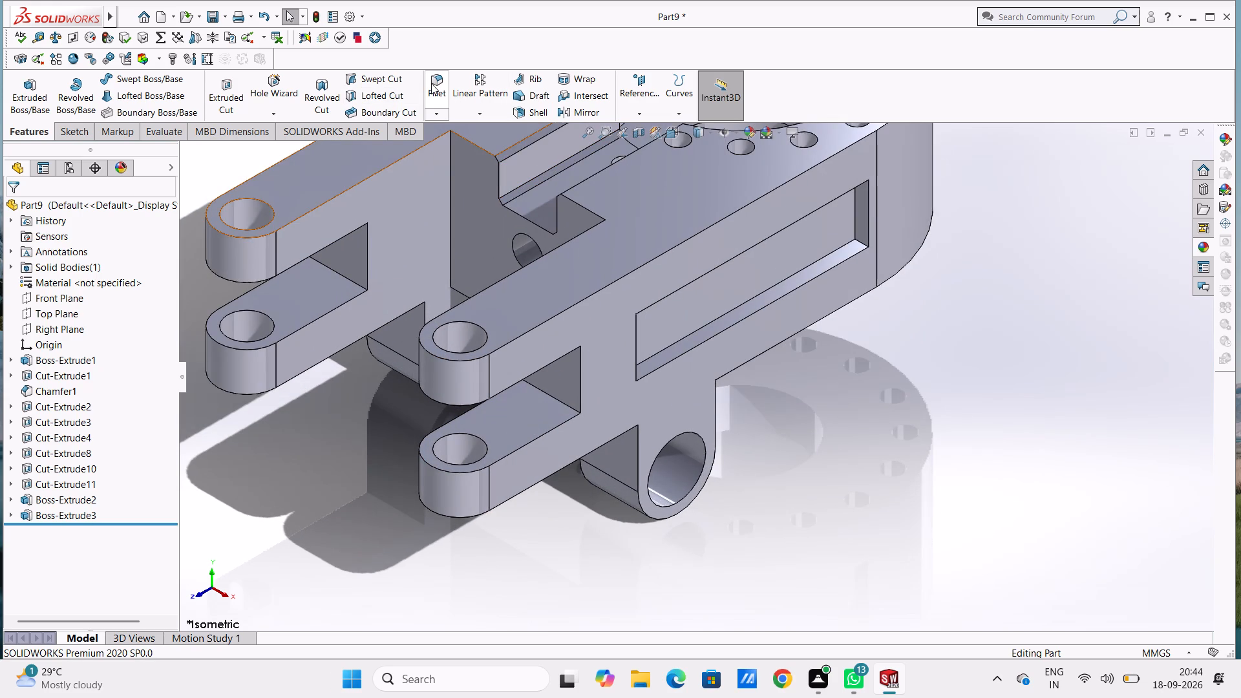
pyautogui.click(431, 83)
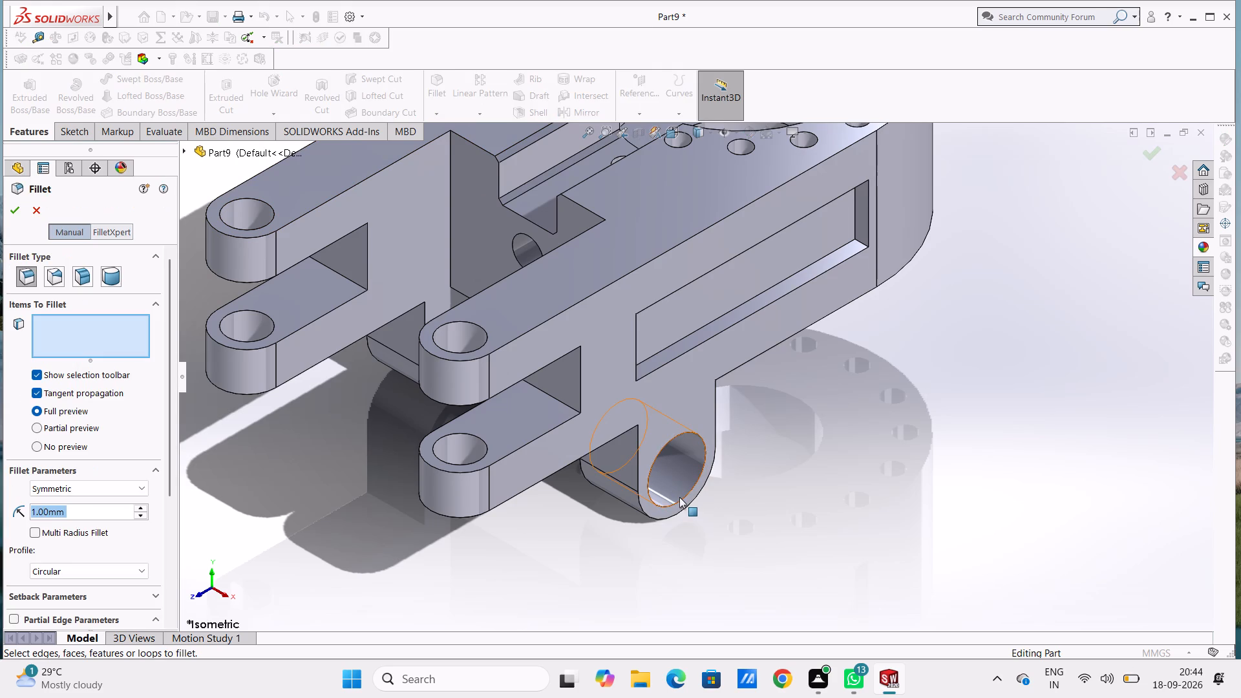
pyautogui.click(681, 498)
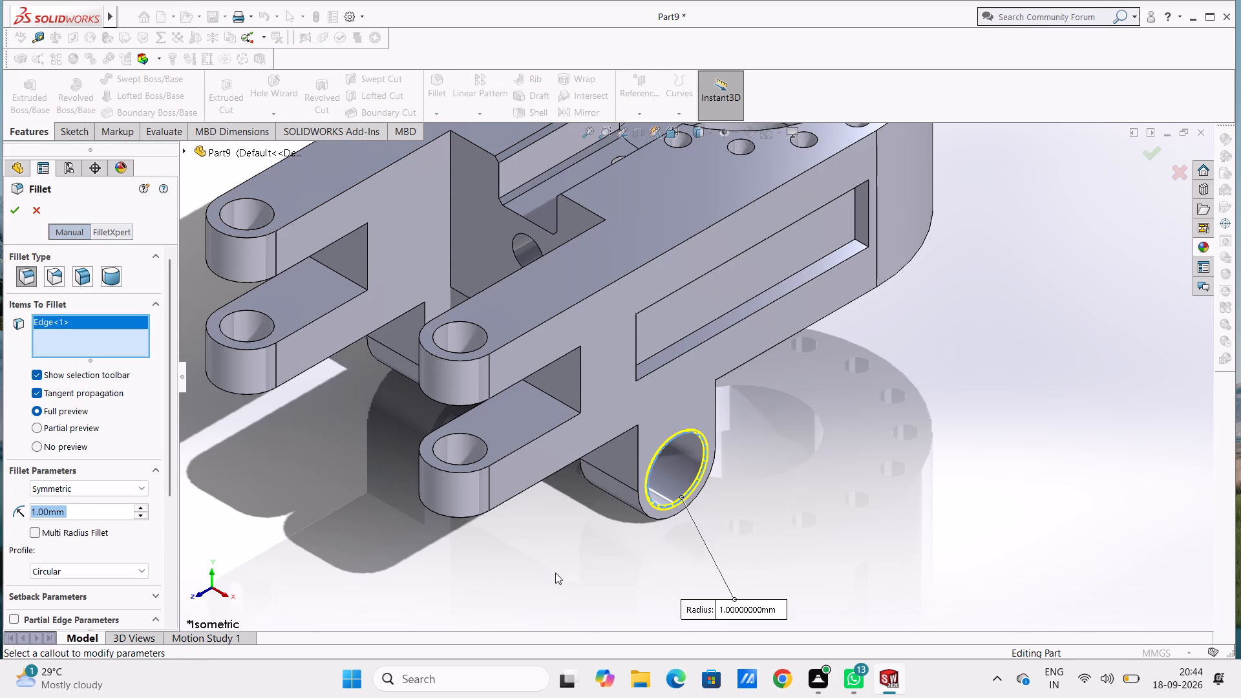
pyautogui.press('2')
pyautogui.press('Return')
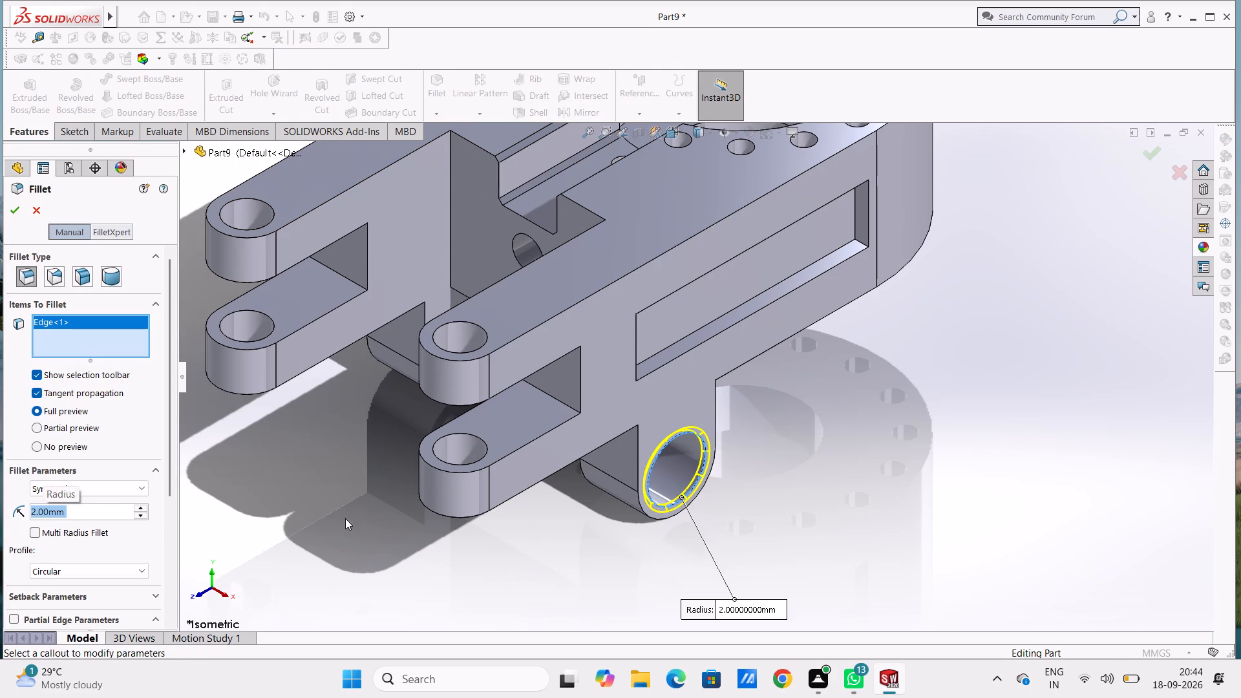
pyautogui.click(12, 215)
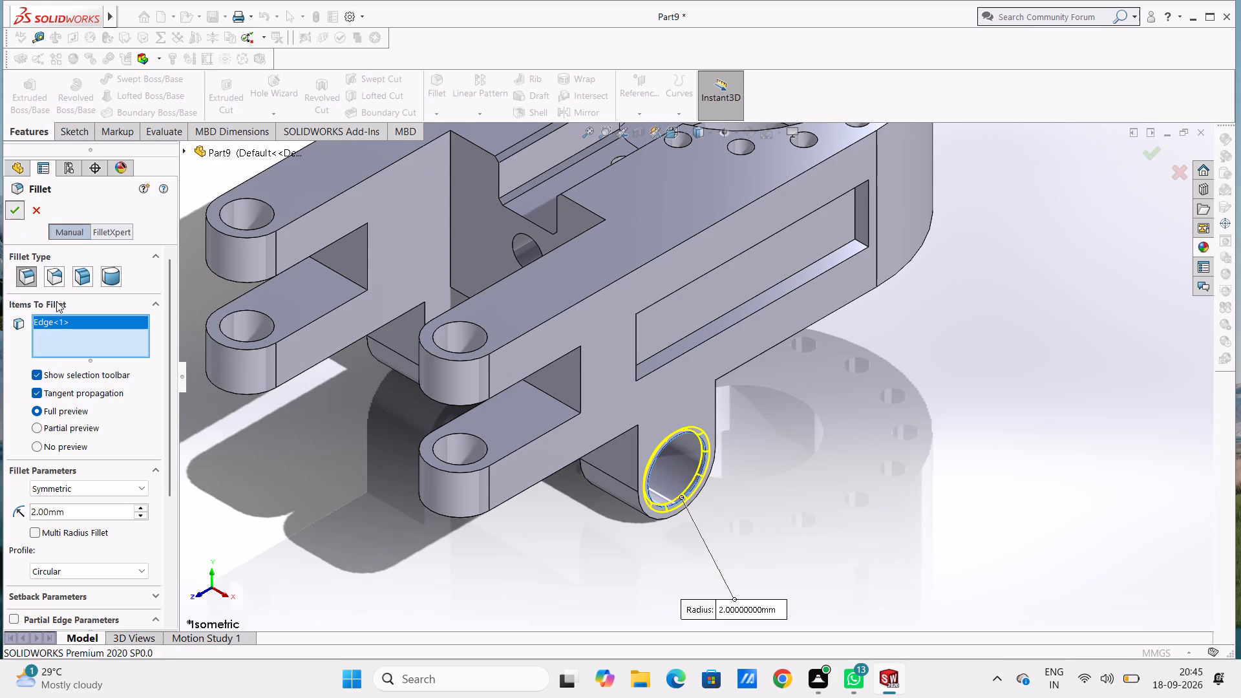
# Fillet the outer circular edge of the opposite lug's hole with the same 2 mm radius.
pyautogui.moveTo(244, 483); pyautogui.dragTo(421, 564, button='middle')
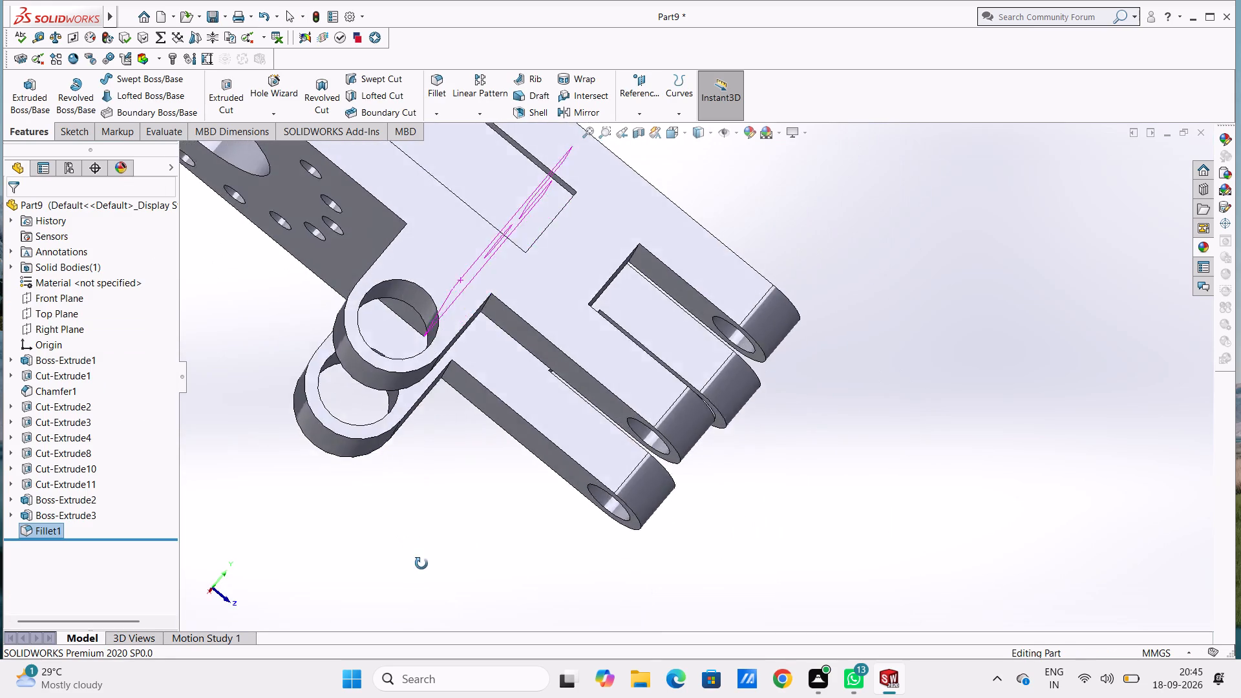
pyautogui.moveTo(421, 564); pyautogui.dragTo(434, 633, button='middle')
pyautogui.moveTo(375, 407); pyautogui.dragTo(317, 434, button='middle')
pyautogui.scroll(-4, 376, 362)
pyautogui.click(434, 394)
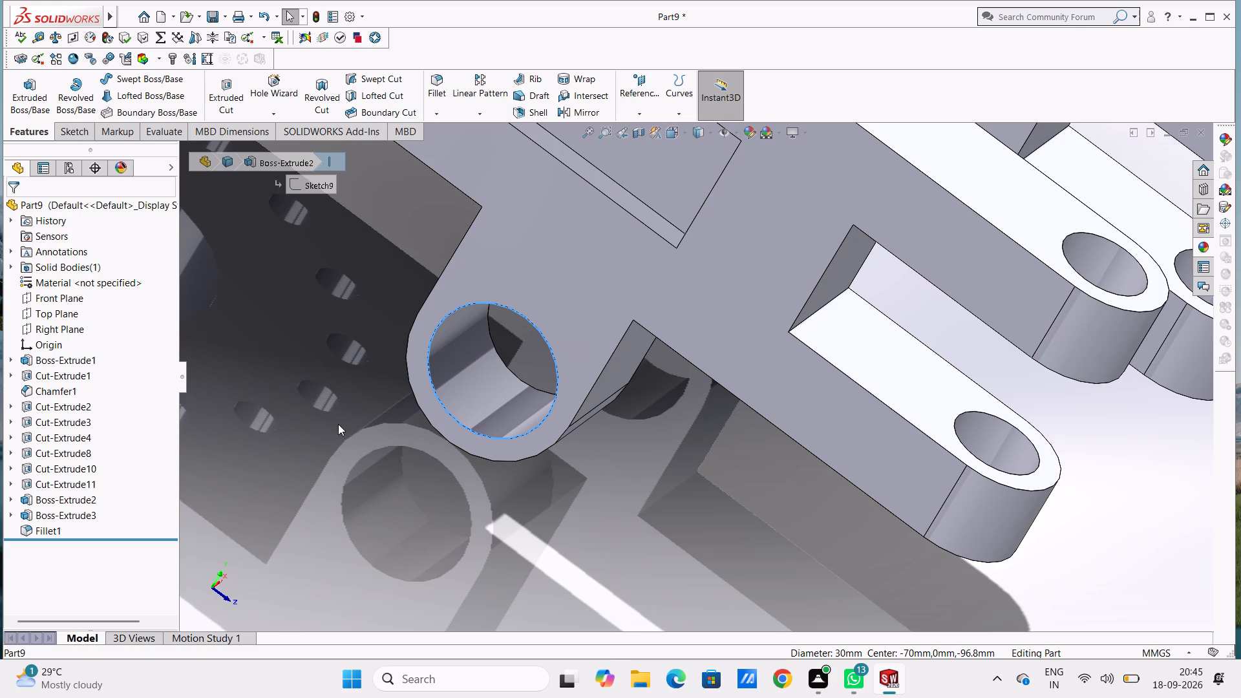
pyautogui.click(431, 83)
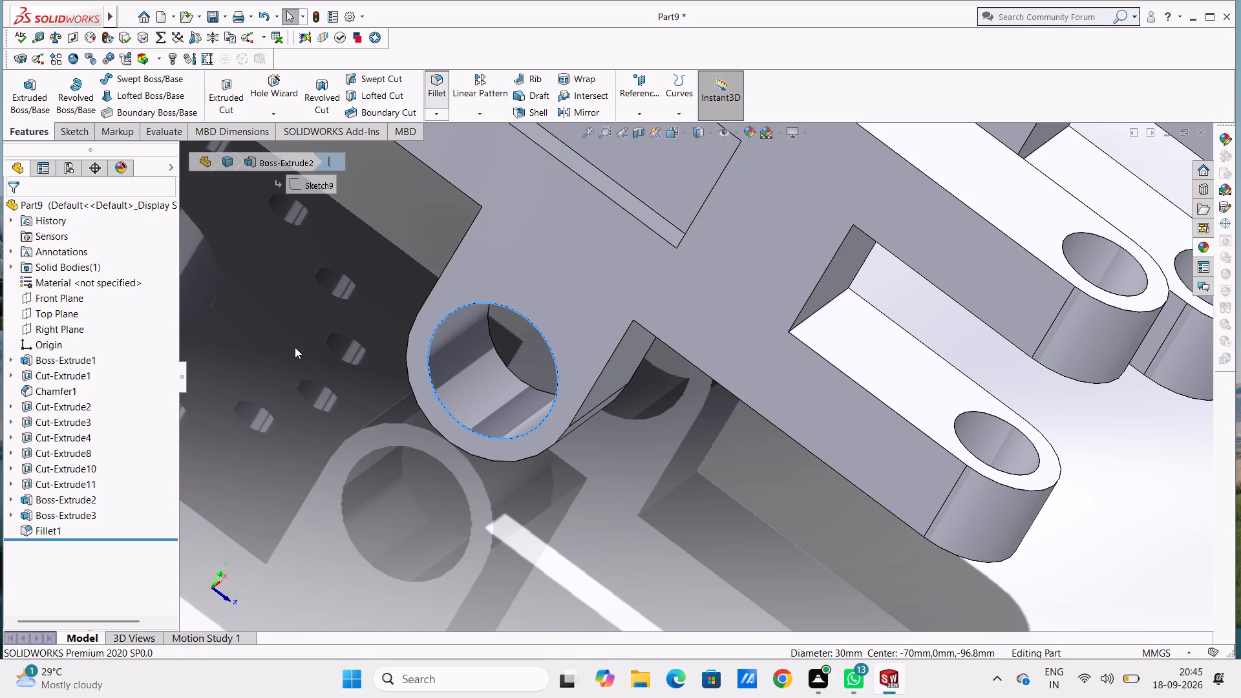
pyautogui.click(13, 207)
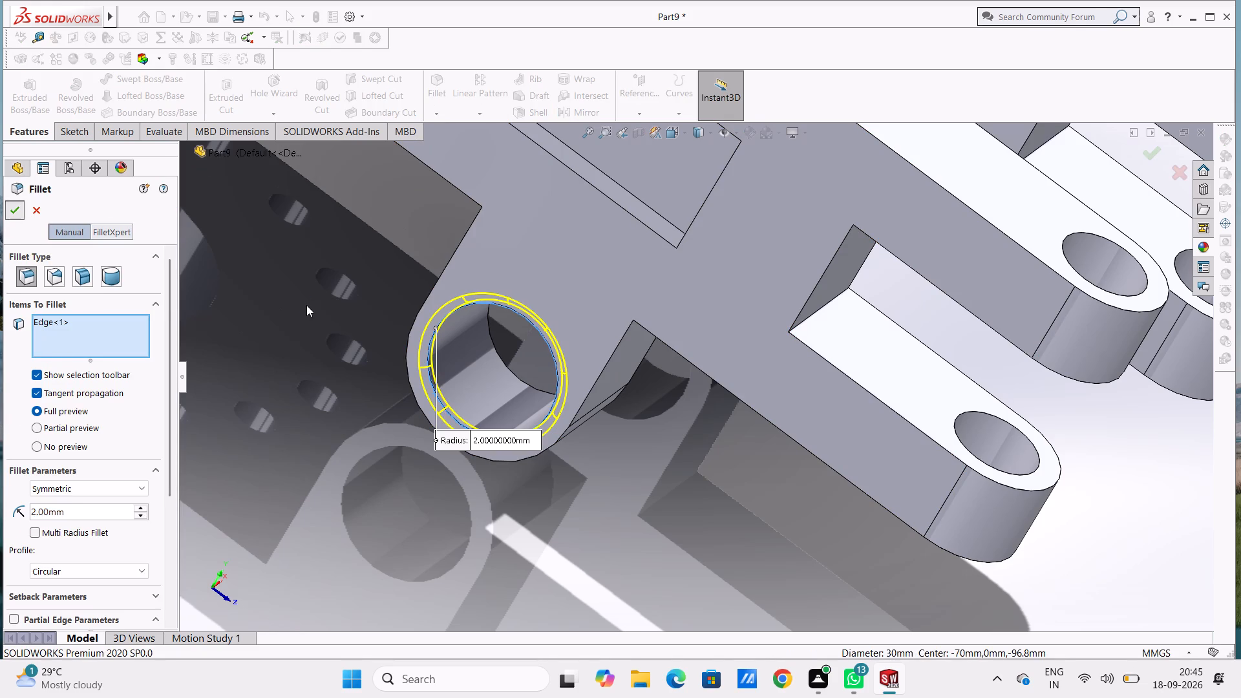
pyautogui.click(306, 304)
# Review the filleted lugs and the whole part from several angles, ending in the isometric view.
pyautogui.scroll(8, 306, 304)
pyautogui.moveTo(331, 309); pyautogui.dragTo(326, 308, button='middle')
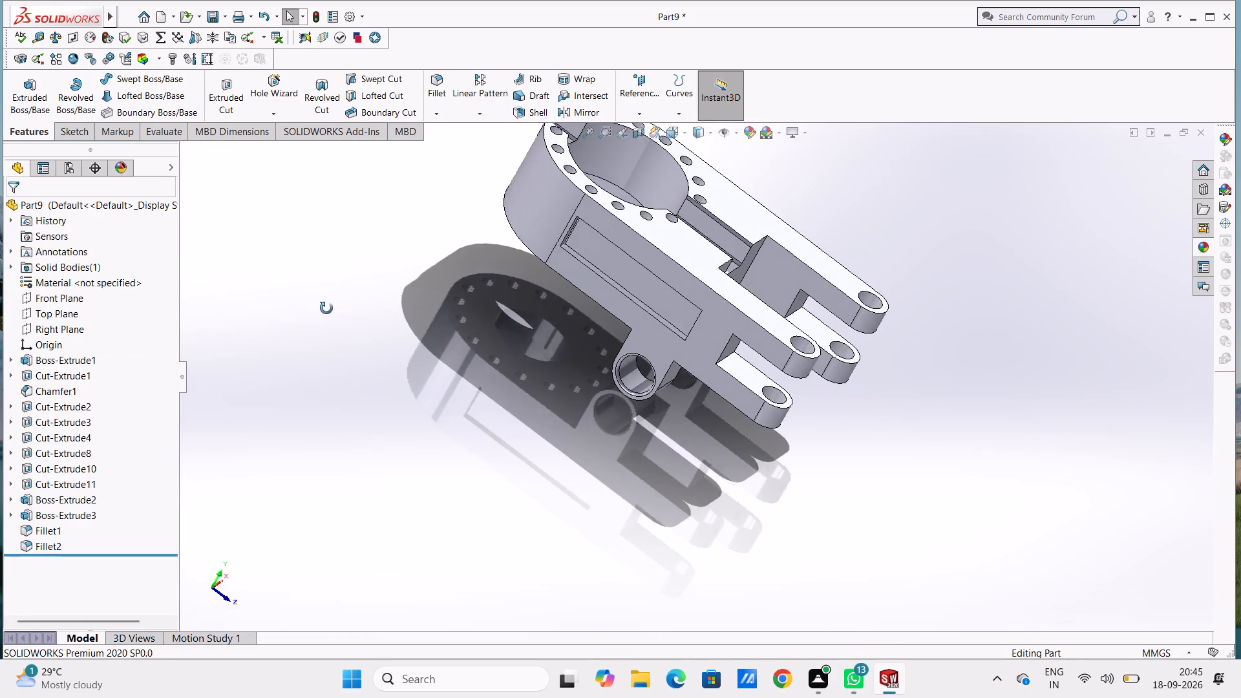
pyautogui.moveTo(326, 308); pyautogui.dragTo(279, 312, button='middle')
pyautogui.scroll(1, 279, 312)
pyautogui.middleClick(279, 312)
pyautogui.middleClick(279, 312)
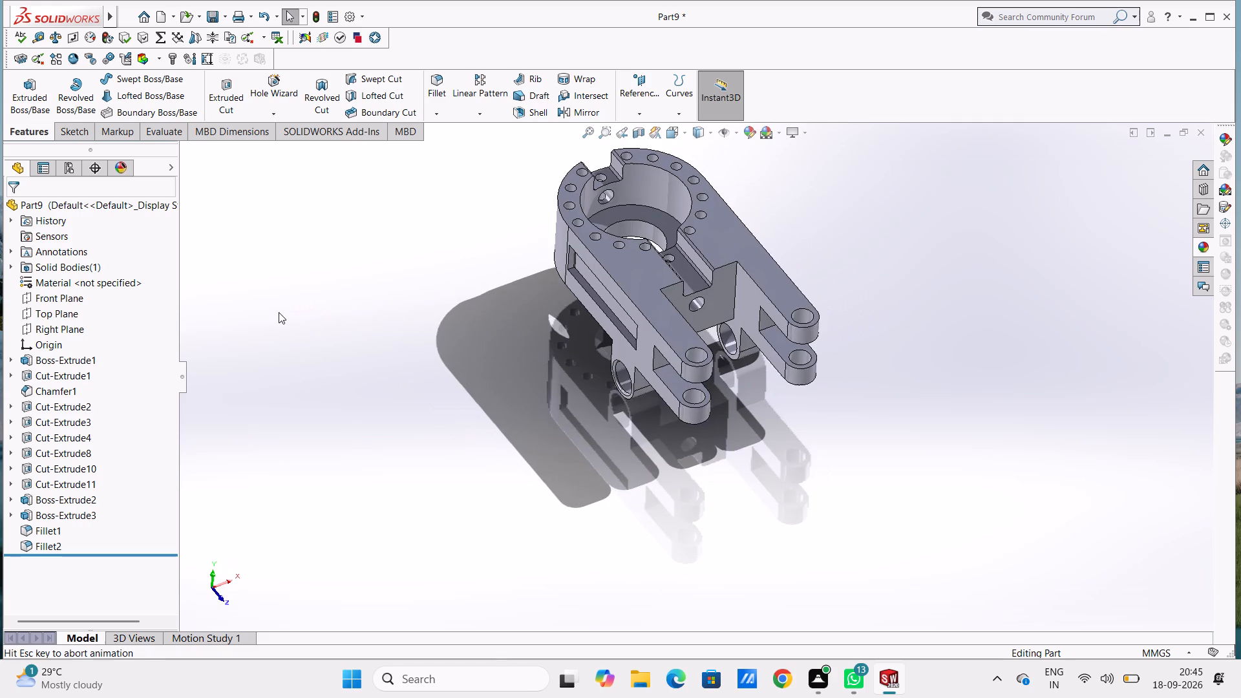
pyautogui.middleClick(279, 312)
pyautogui.scroll(-3, 302, 372)
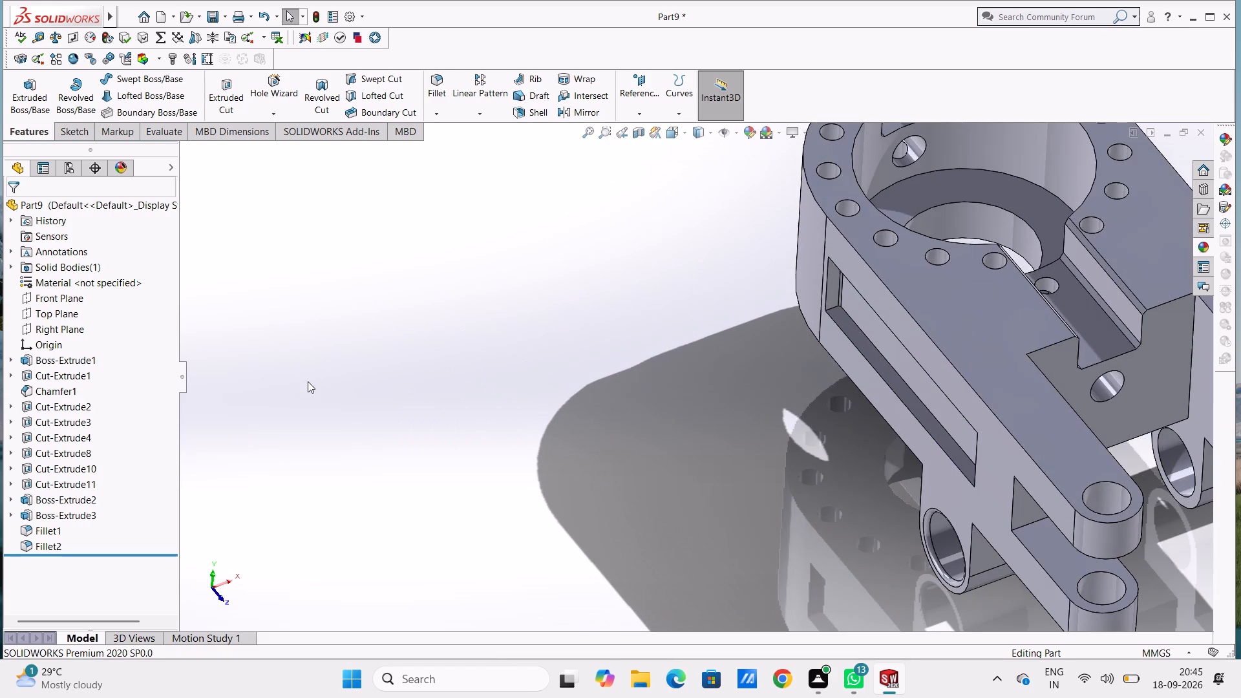
pyautogui.scroll(4, 394, 435)
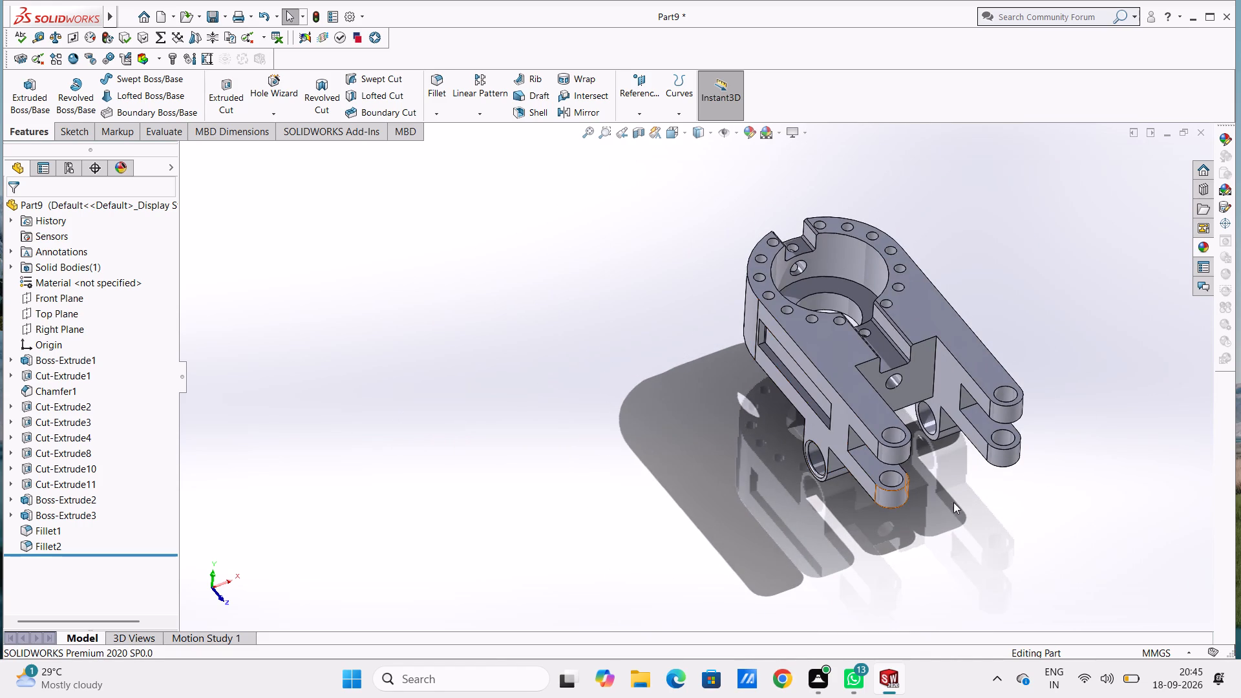
pyautogui.scroll(-1, 975, 510)
pyautogui.moveTo(984, 518); pyautogui.dragTo(958, 545, button='middle')
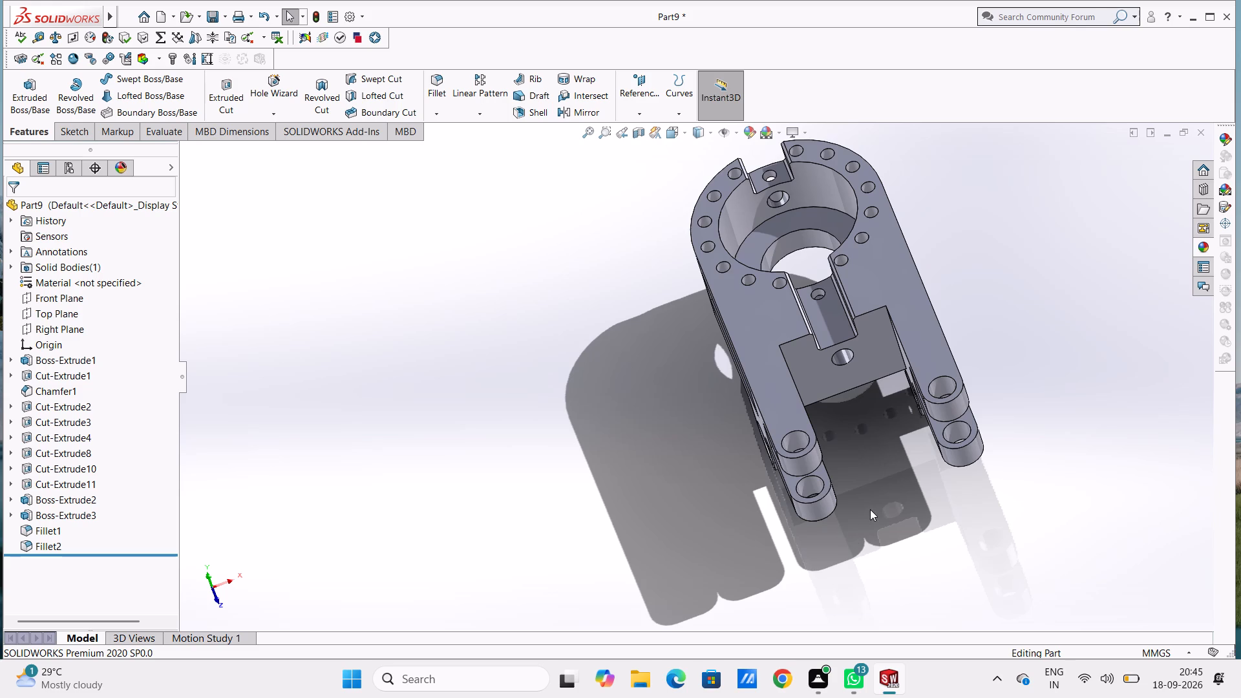
pyautogui.hotkey('ctrl', '7')
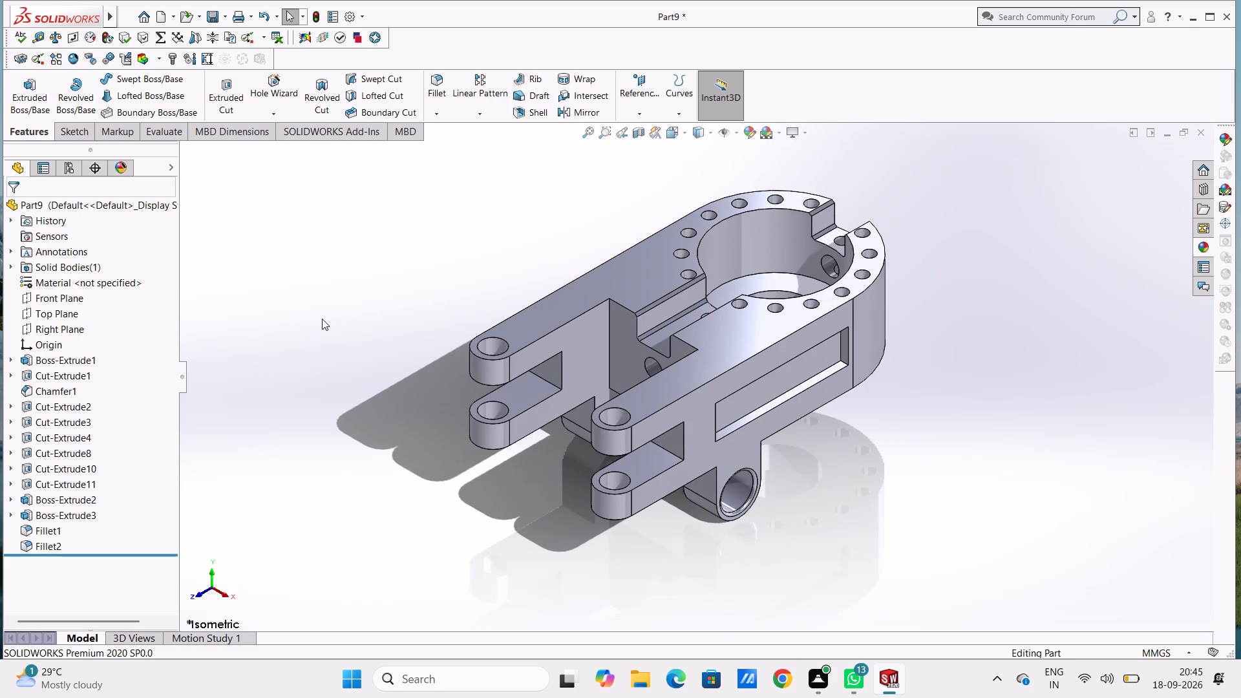
pyautogui.press('Escape')
pyautogui.press('Escape')
# Colour the whole part bright orange from the standard palette, trying darker orange-brown shades before settling.
pyautogui.click(752, 129)
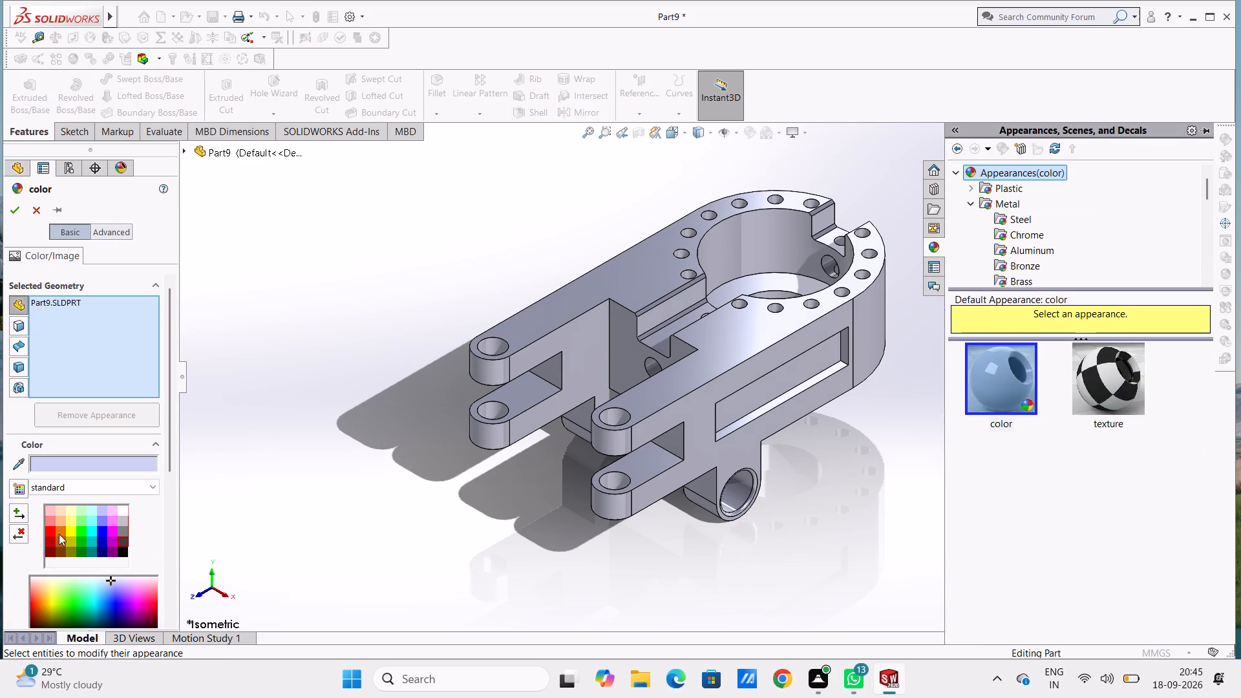
pyautogui.click(61, 530)
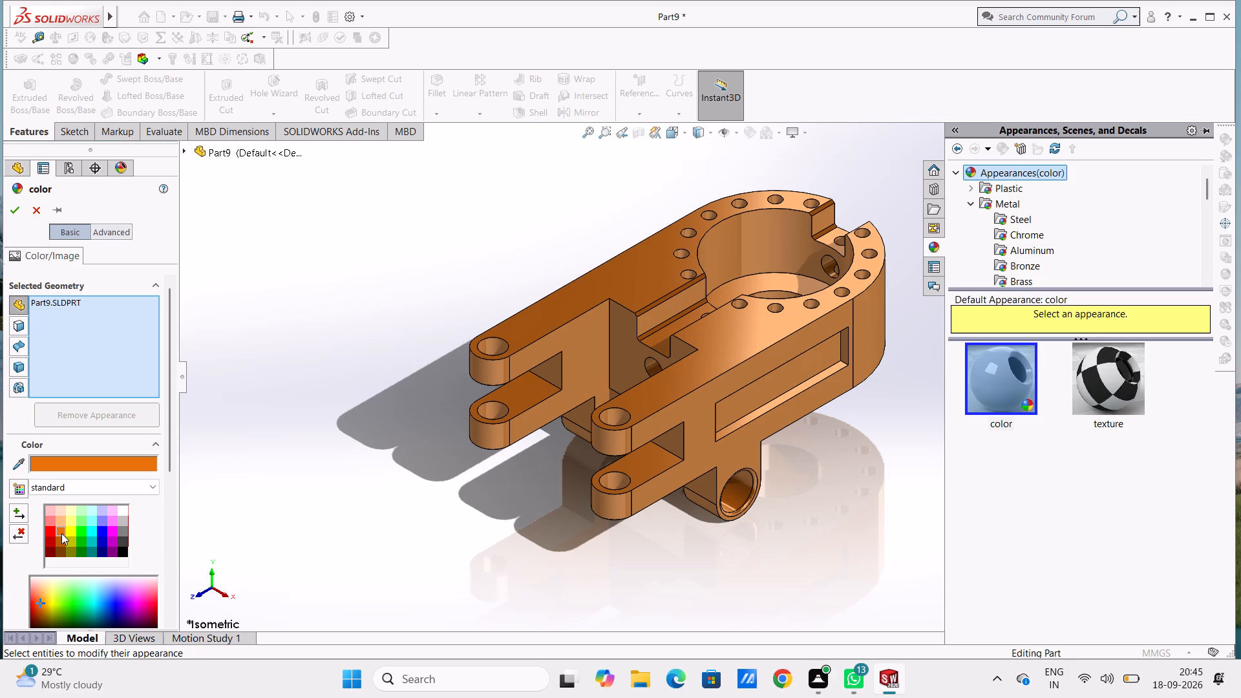
pyautogui.click(63, 542)
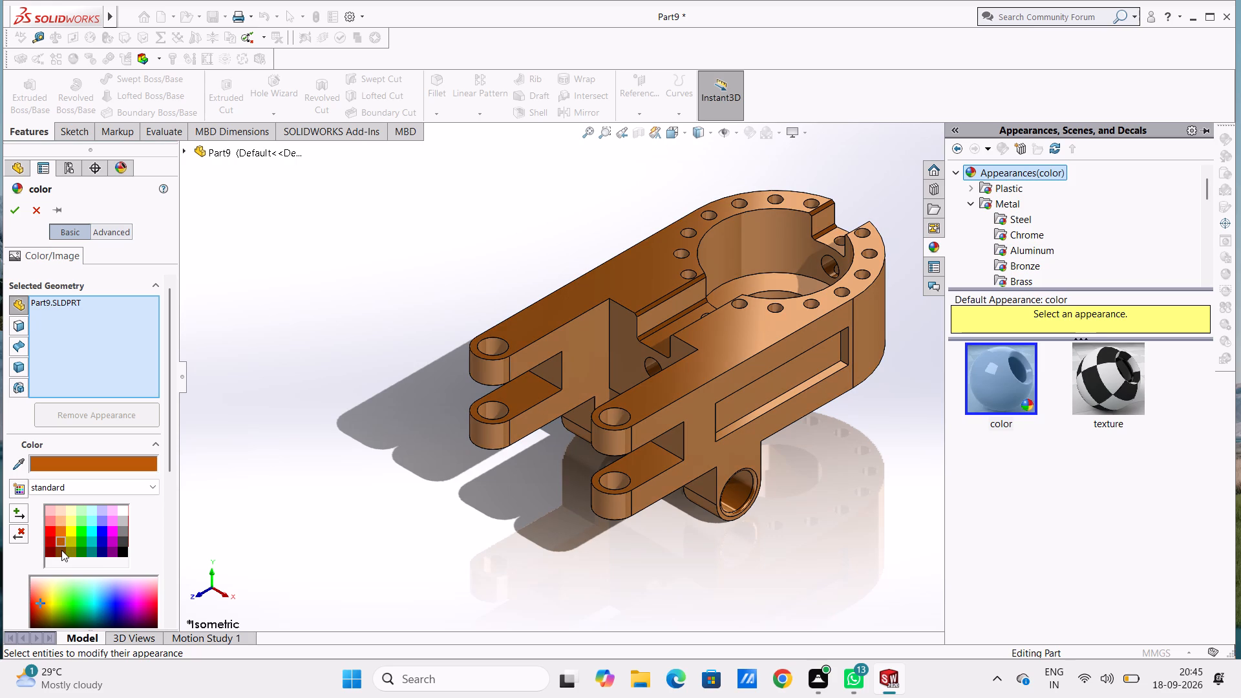
pyautogui.click(61, 550)
pyautogui.click(61, 533)
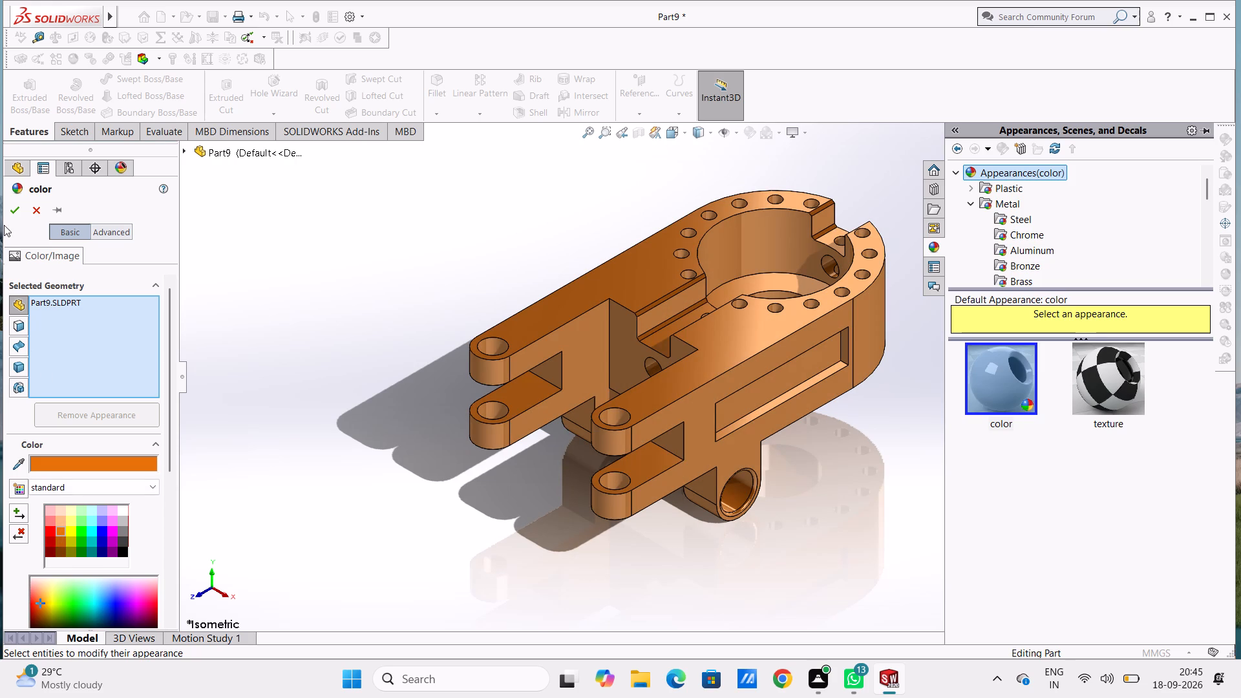
pyautogui.click(15, 209)
pyautogui.click(352, 397)
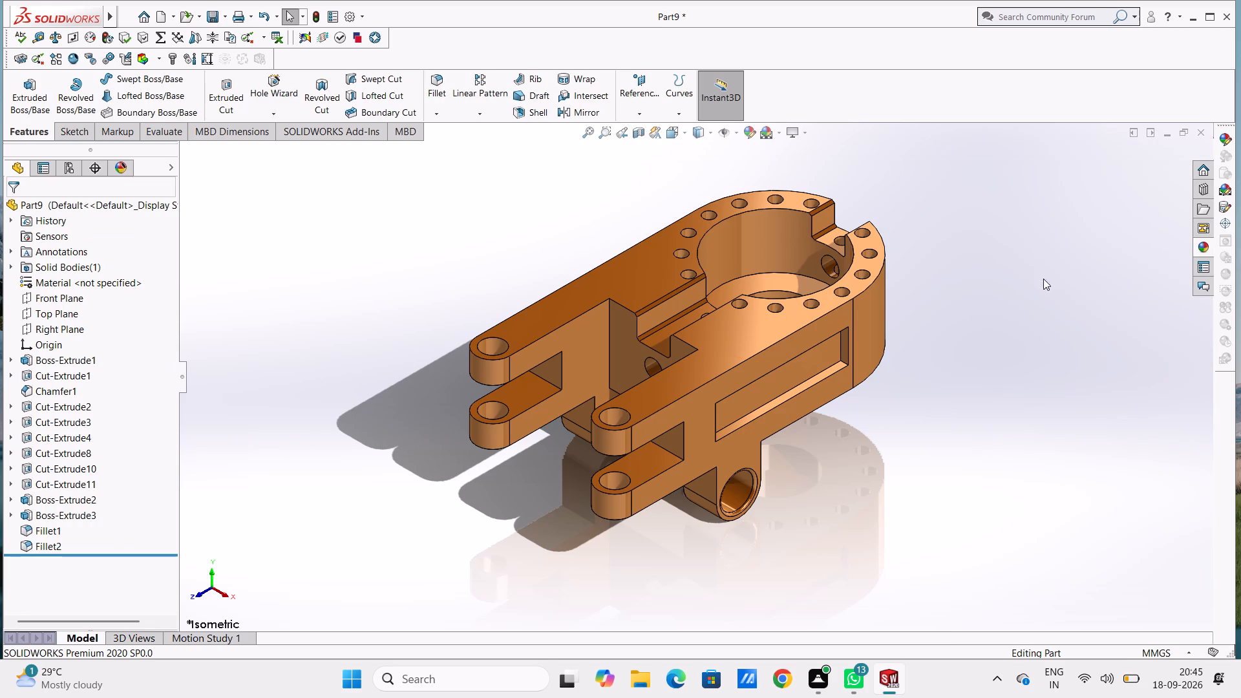
# Apply the chromium plate metal appearance to only the inner face of the upper tip hole on the far arm.
pyautogui.scroll(-5, 476, 406)
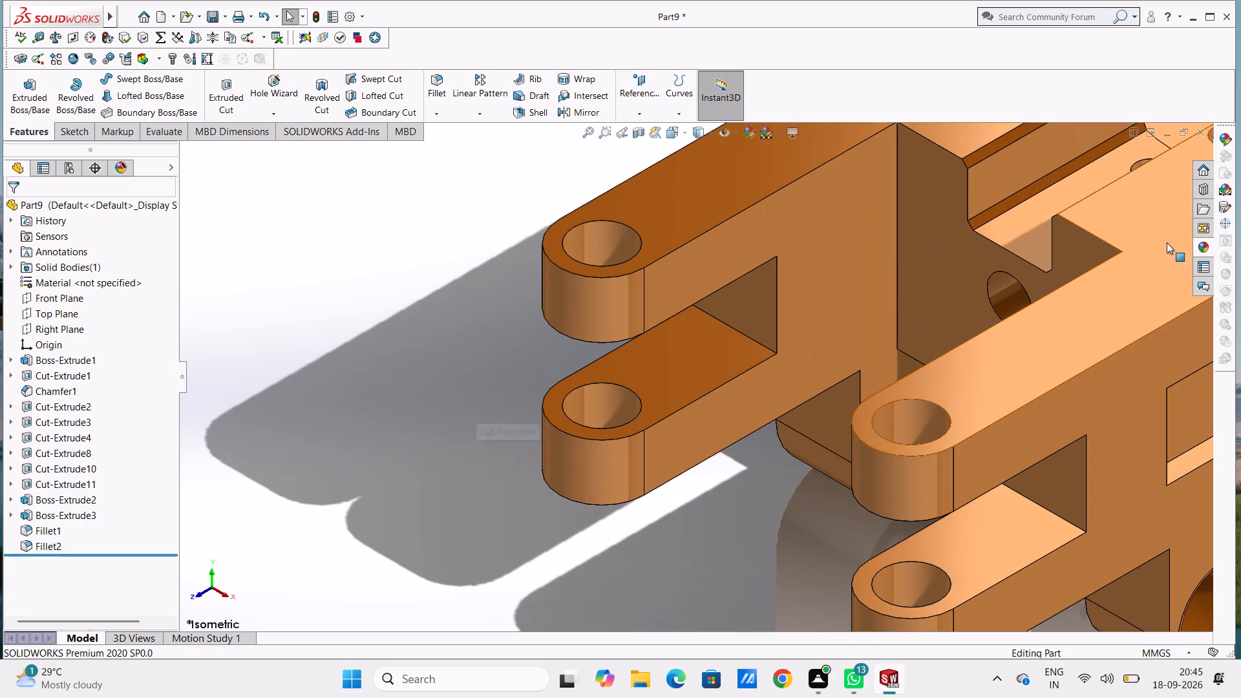
pyautogui.click(1206, 241)
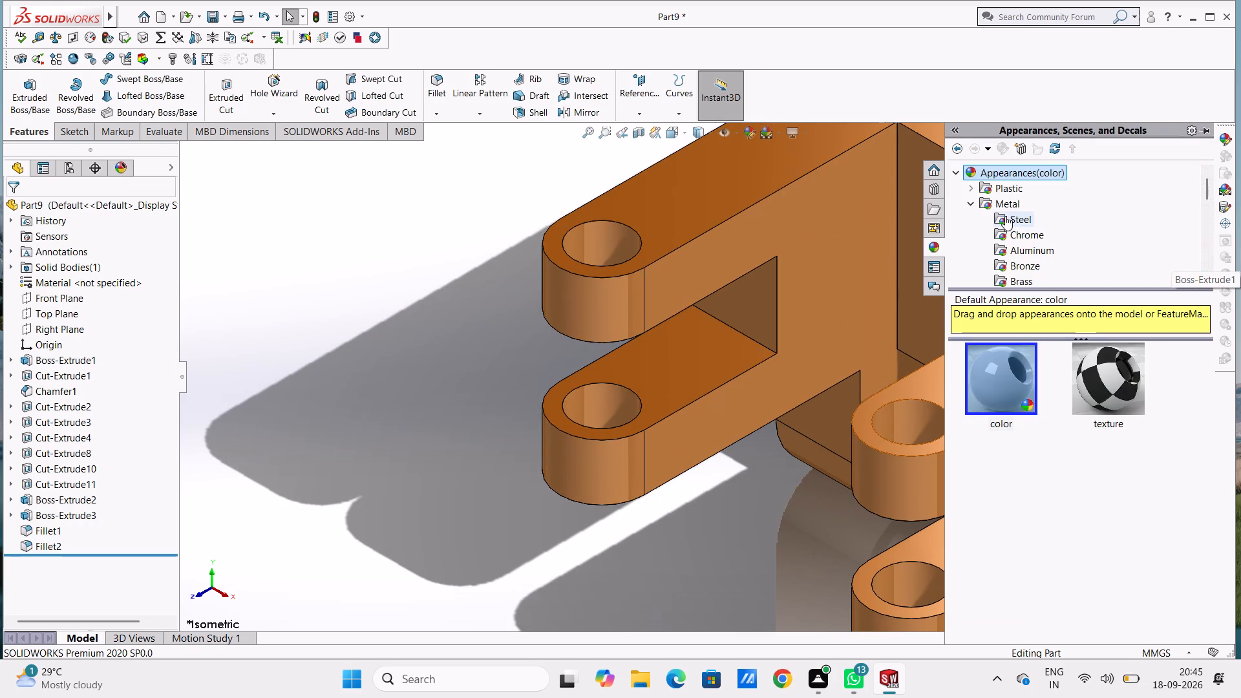
pyautogui.click(1003, 202)
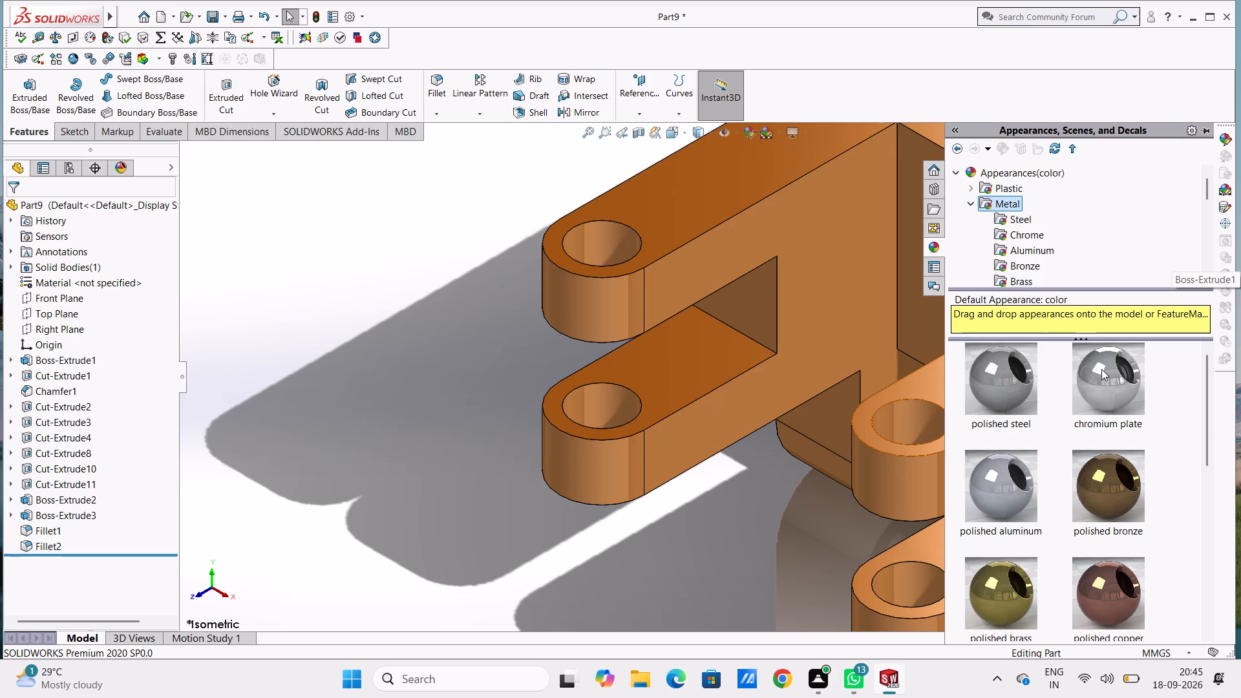
pyautogui.scroll(-4, 641, 256)
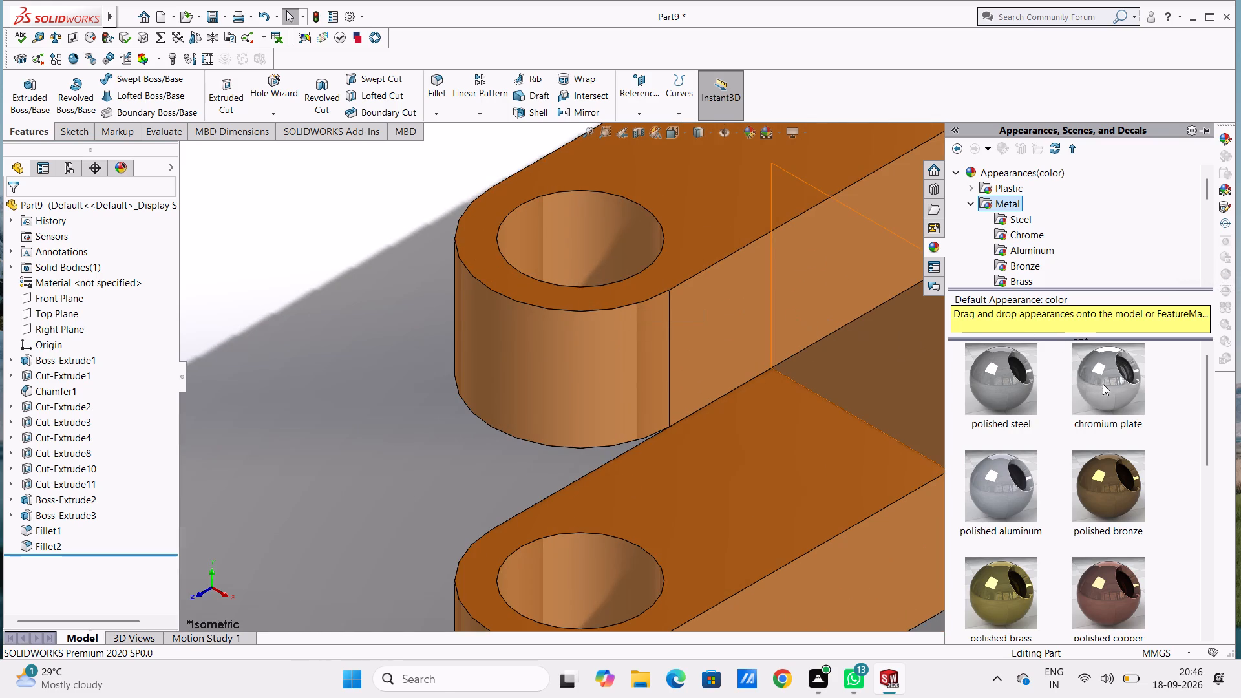
pyautogui.moveTo(1105, 380); pyautogui.dragTo(563, 231)
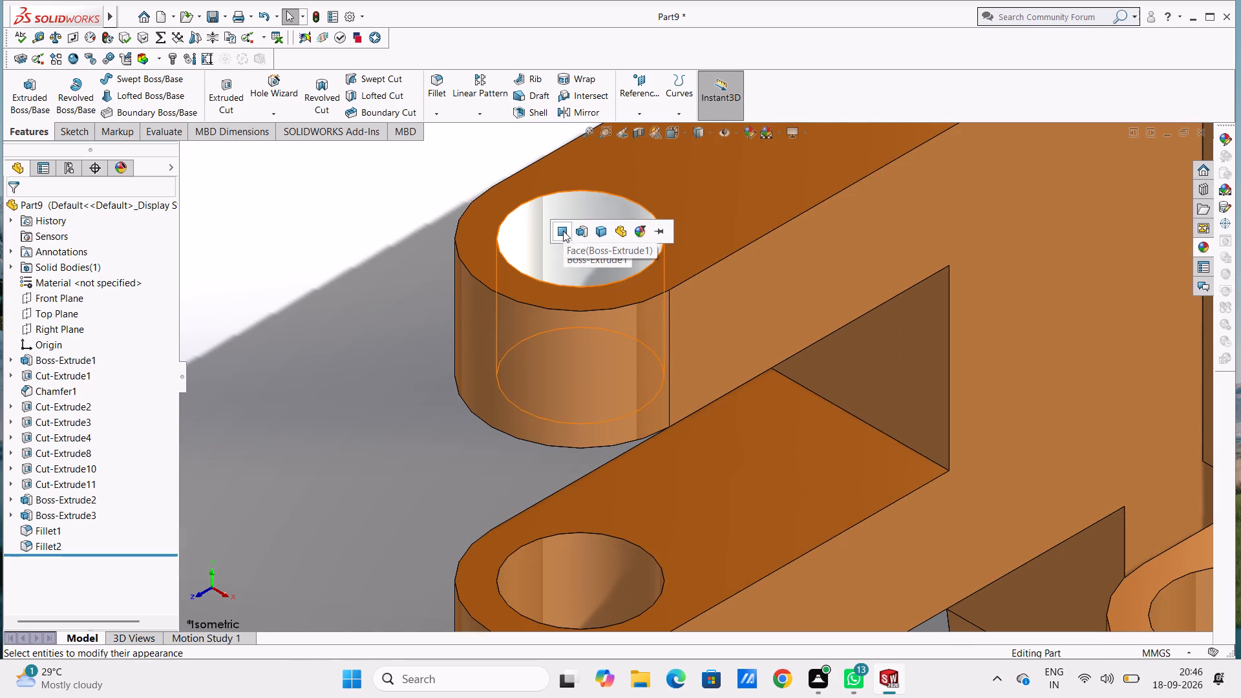
pyautogui.click(563, 231)
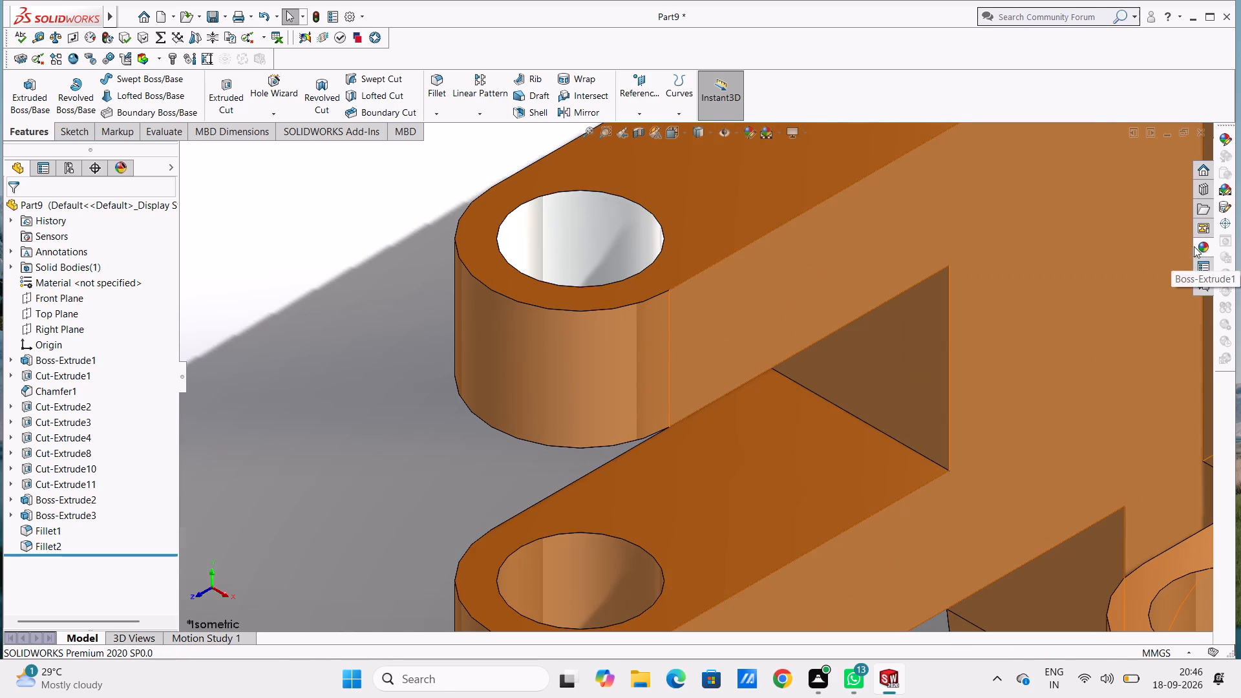
# Apply the chromium plate appearance to only the inner face of the far arm's lower tip hole.
pyautogui.click(1198, 242)
pyautogui.moveTo(1089, 386); pyautogui.dragTo(565, 564)
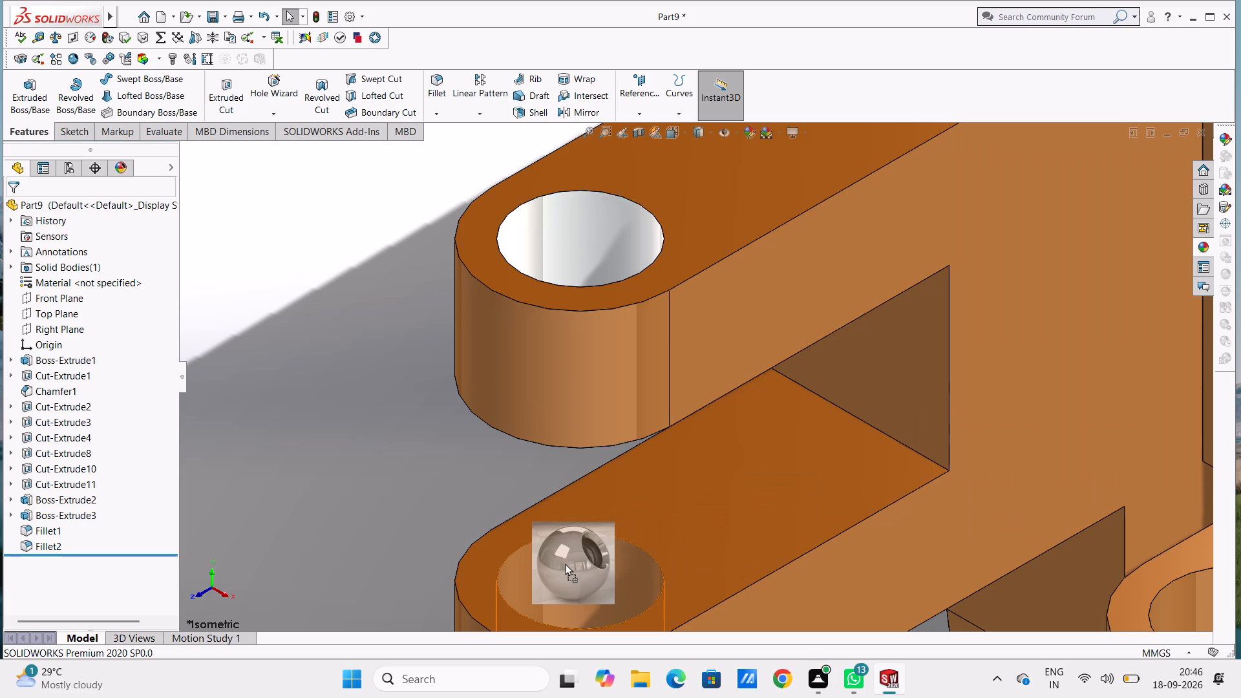
pyautogui.moveTo(565, 564); pyautogui.dragTo(565, 565)
pyautogui.click(562, 567)
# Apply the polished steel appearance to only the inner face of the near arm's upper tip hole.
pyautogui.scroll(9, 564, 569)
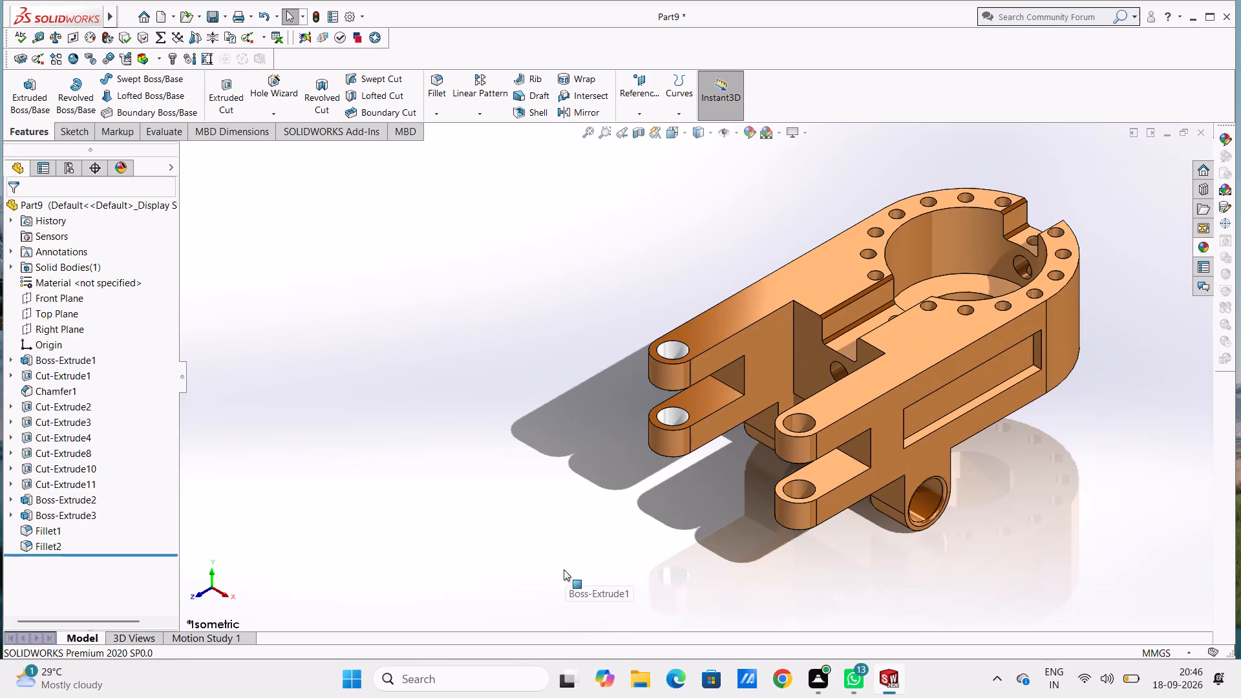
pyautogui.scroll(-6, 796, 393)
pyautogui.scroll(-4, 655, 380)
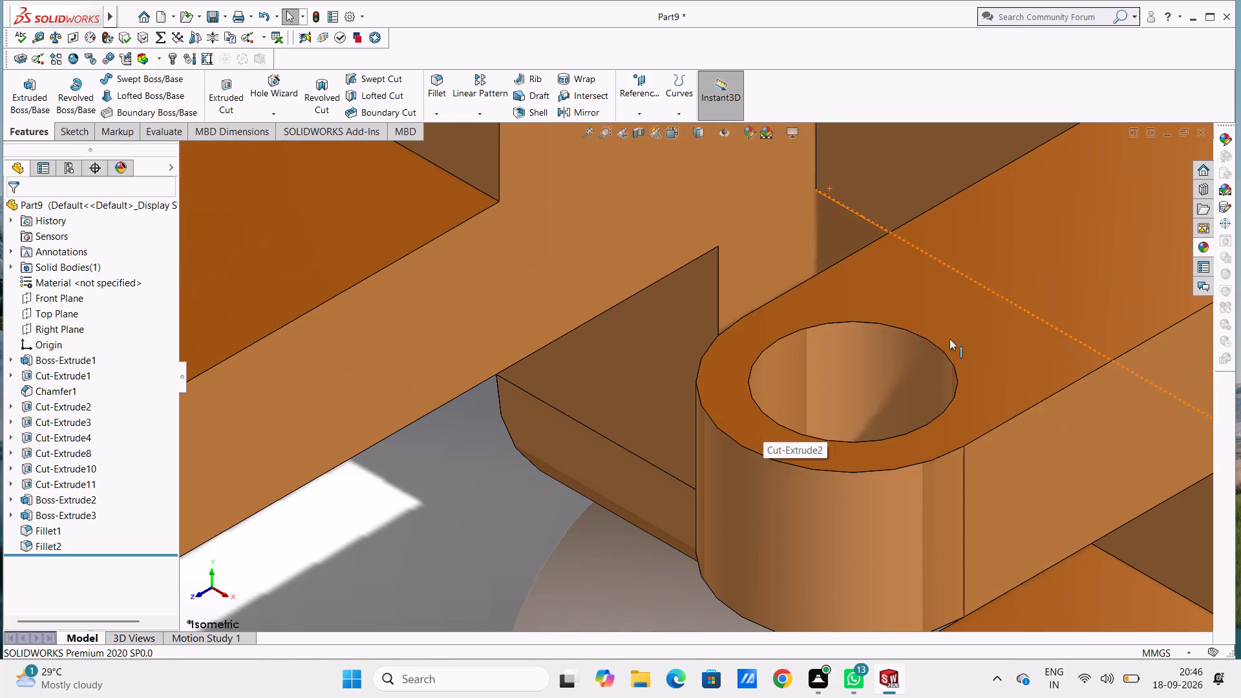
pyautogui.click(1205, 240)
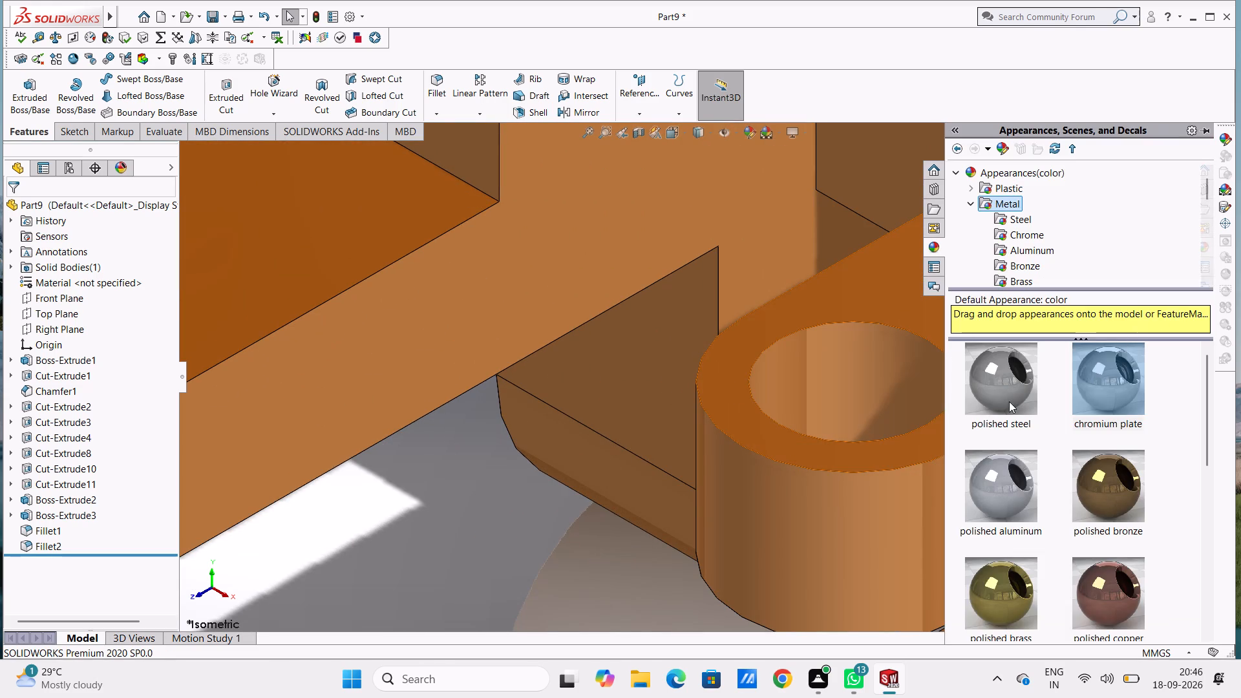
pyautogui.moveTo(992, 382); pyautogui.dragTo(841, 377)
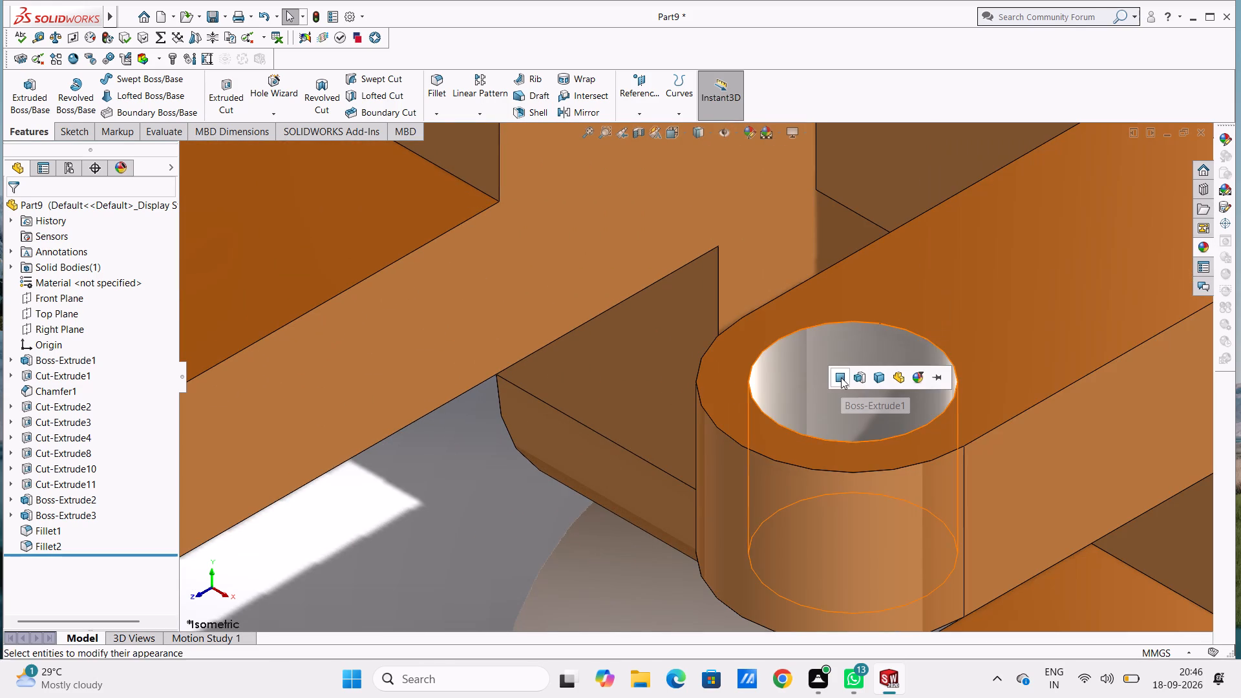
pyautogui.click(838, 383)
# Apply the chromium plate appearance to only the inner face of the near arm's upper tip hole.
pyautogui.scroll(4, 838, 383)
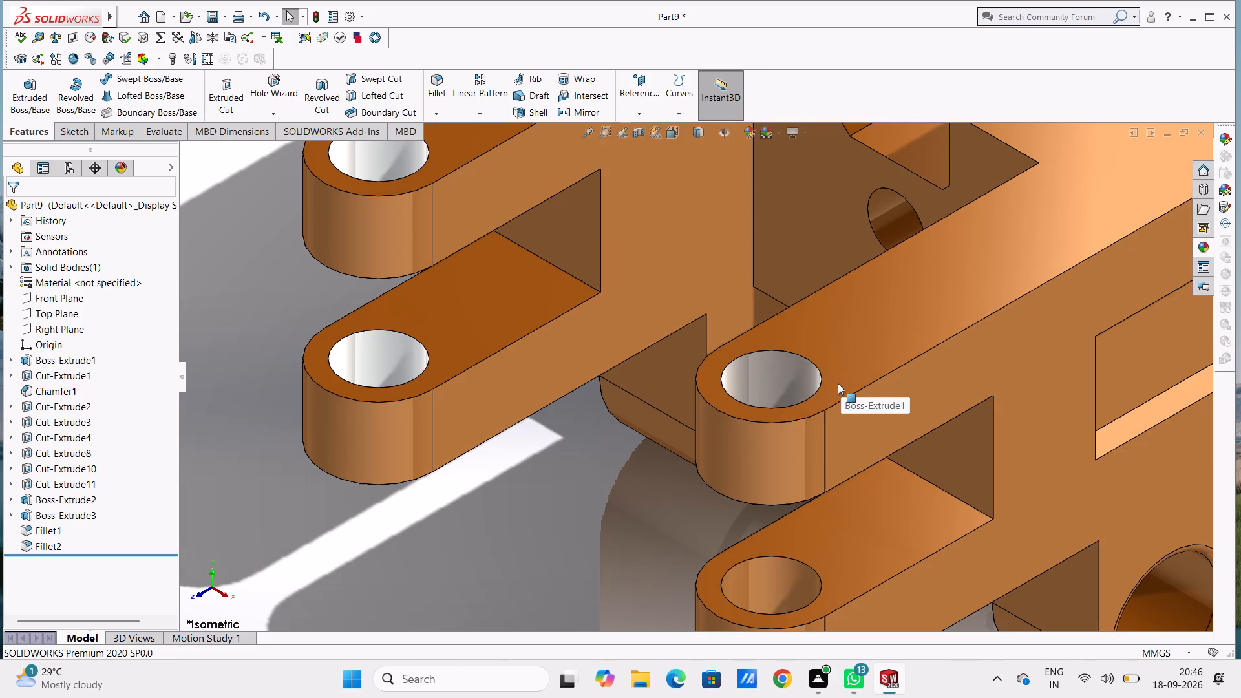
pyautogui.click(1202, 244)
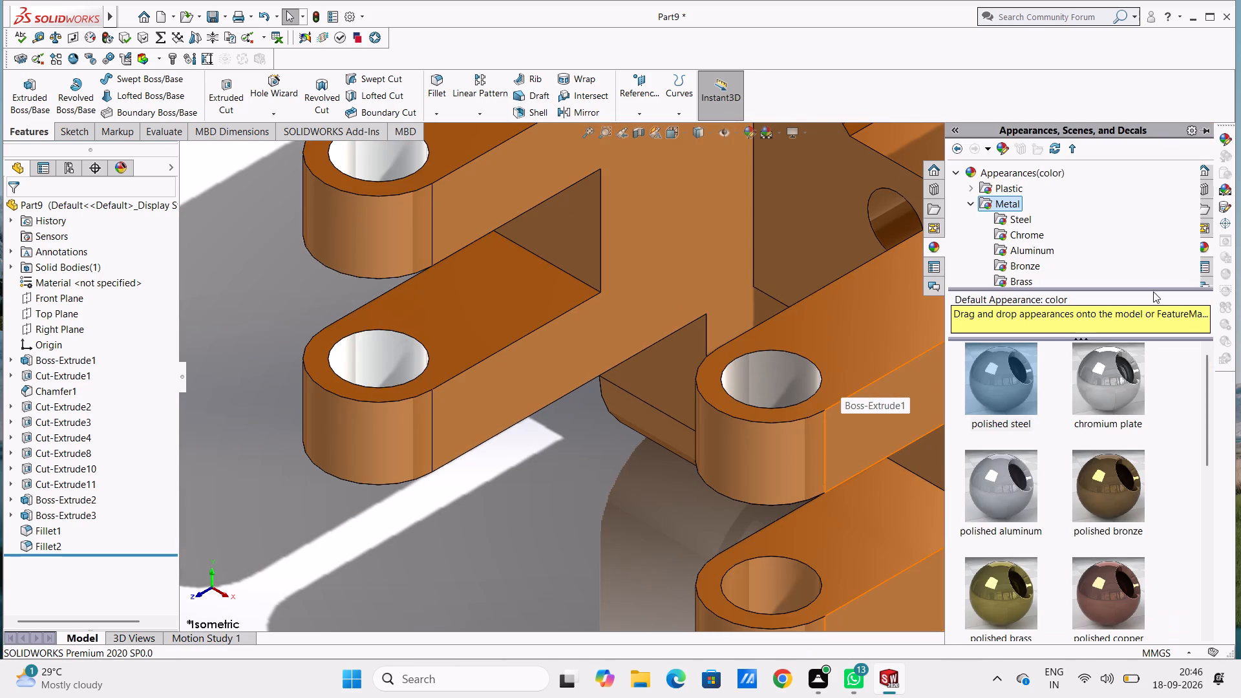
pyautogui.moveTo(1134, 368); pyautogui.dragTo(812, 358)
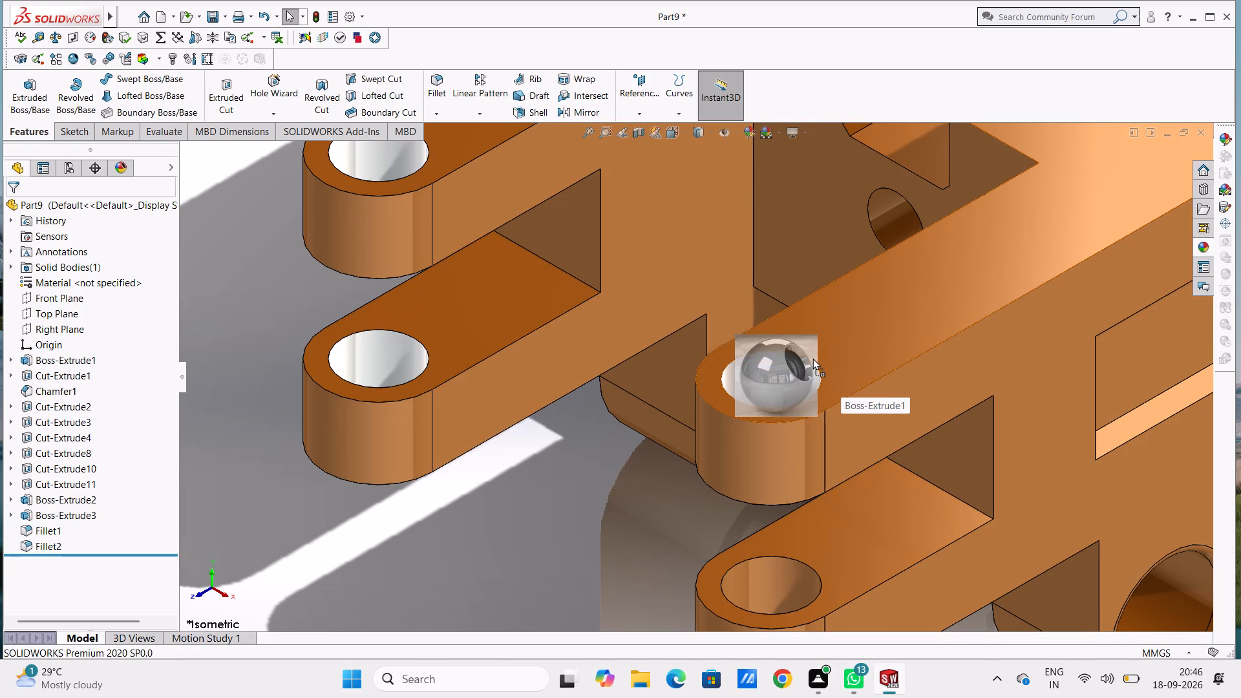
pyautogui.moveTo(812, 358); pyautogui.dragTo(809, 369)
pyautogui.click(808, 369)
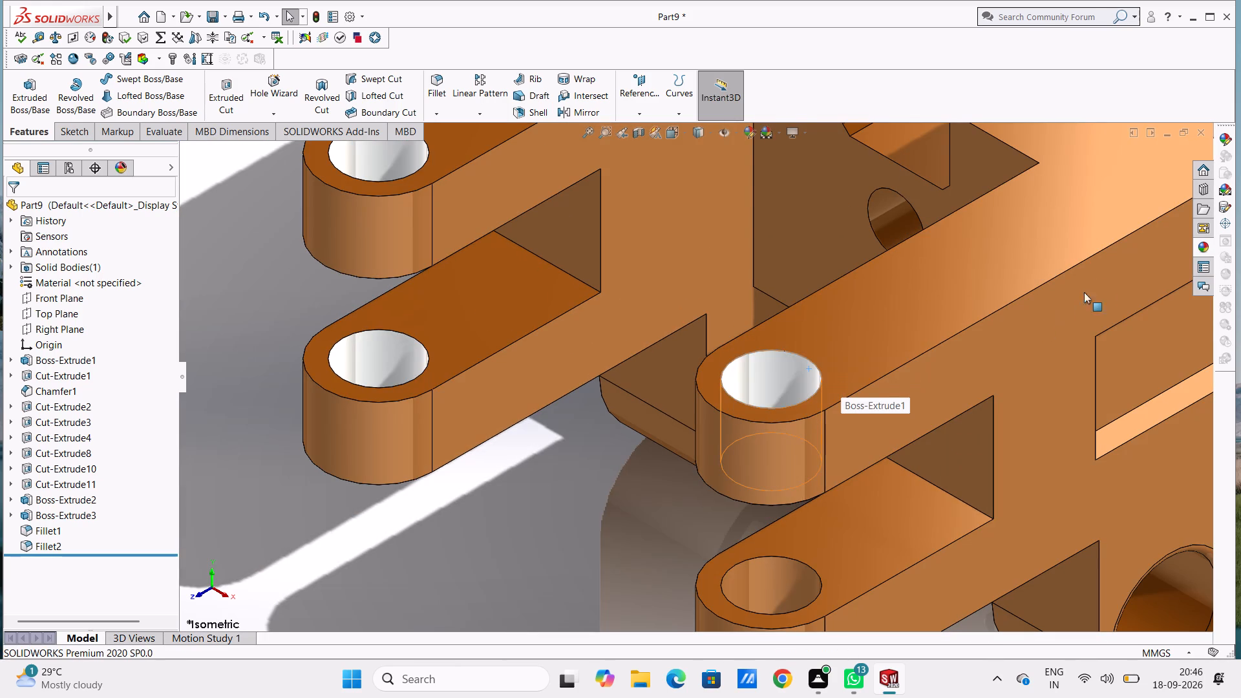
# Apply the chromium plate appearance to only the inner face of the near arm's lower tip hole.
pyautogui.click(1200, 242)
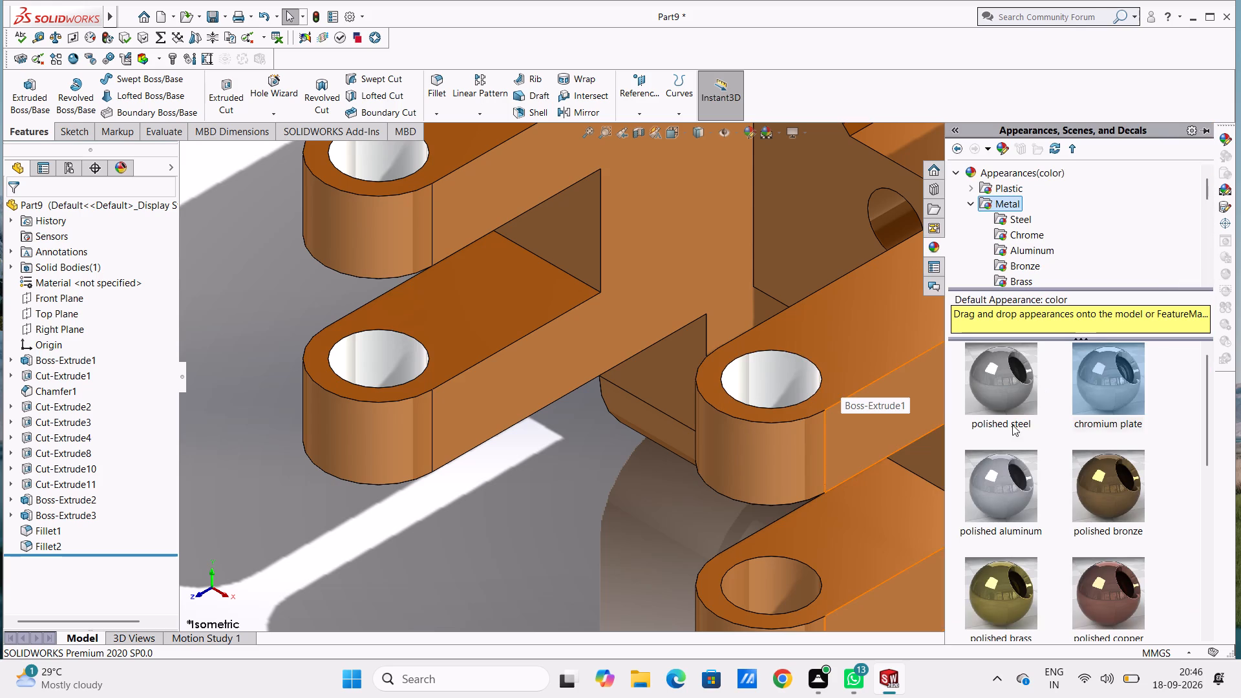
pyautogui.moveTo(1123, 377); pyautogui.dragTo(787, 561)
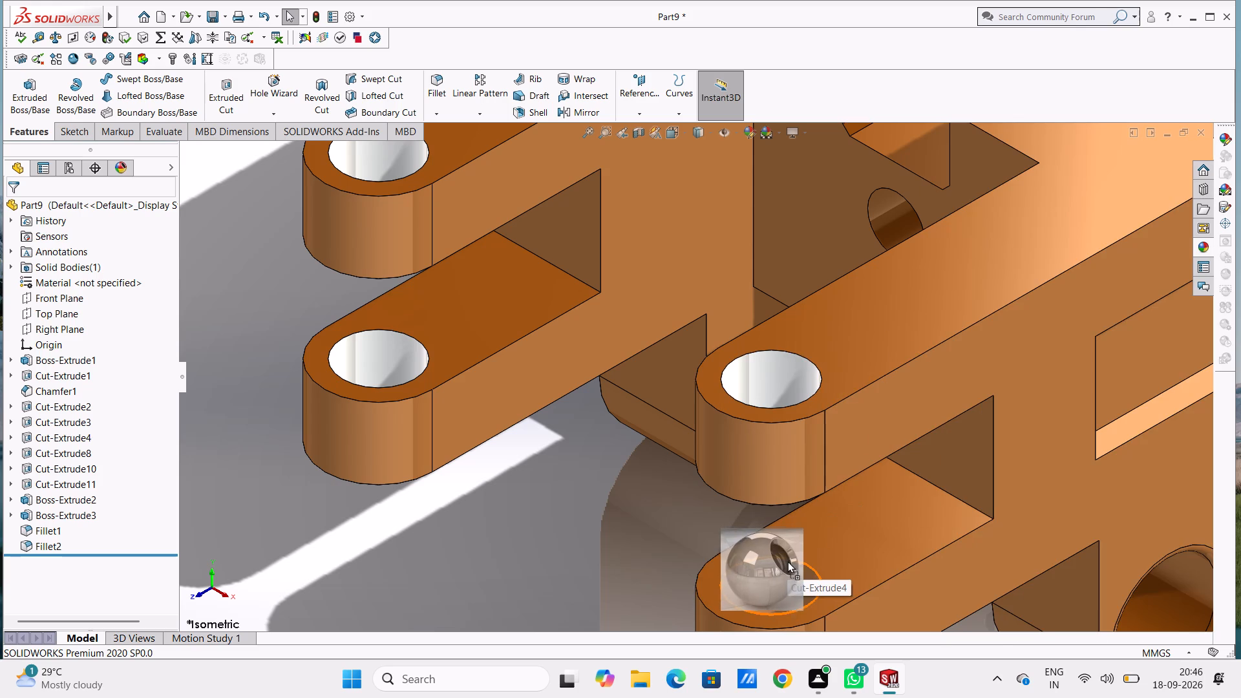
pyautogui.moveTo(787, 561); pyautogui.dragTo(787, 562)
pyautogui.click(787, 562)
# Apply the chromium plate appearance to only the bore face of the ring lug beneath the near arm.
pyautogui.scroll(6, 787, 562)
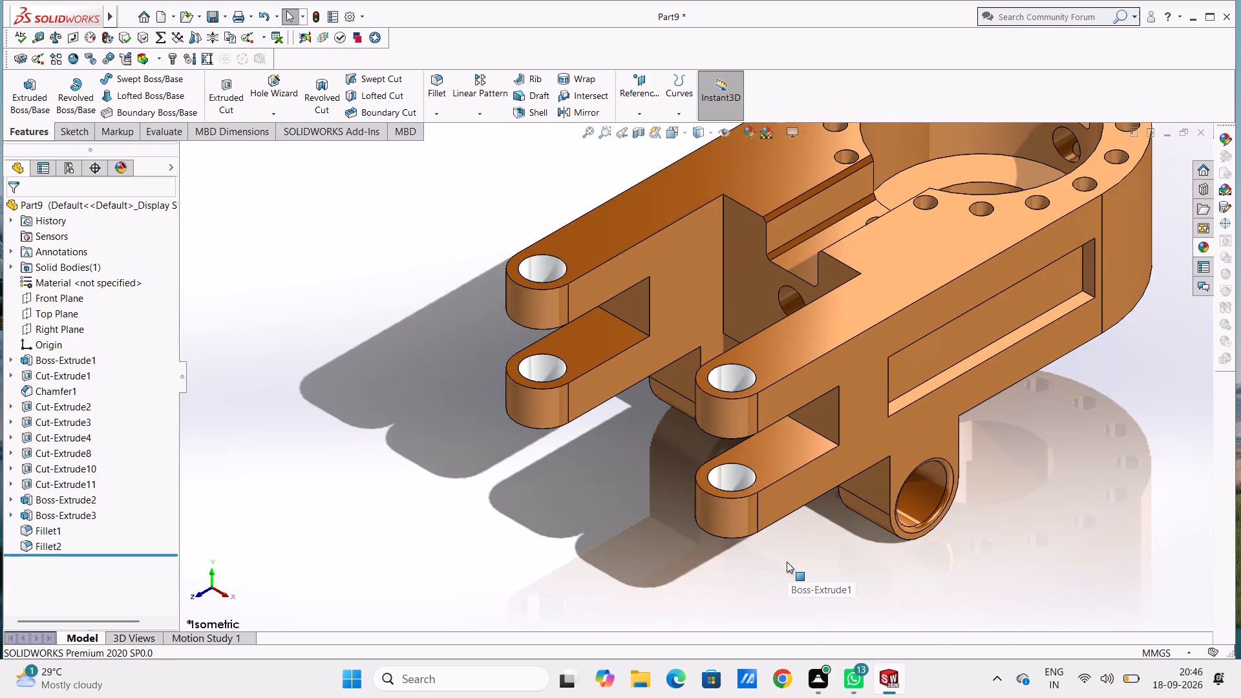
pyautogui.scroll(-5, 893, 382)
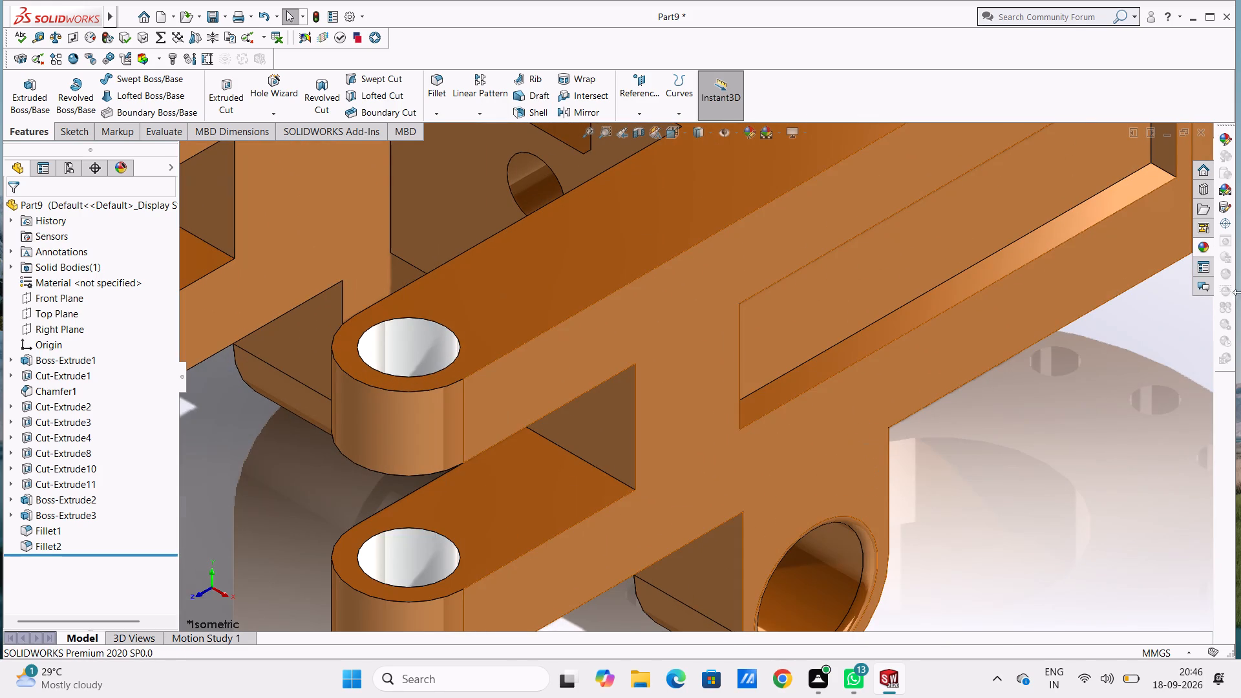
pyautogui.click(1196, 244)
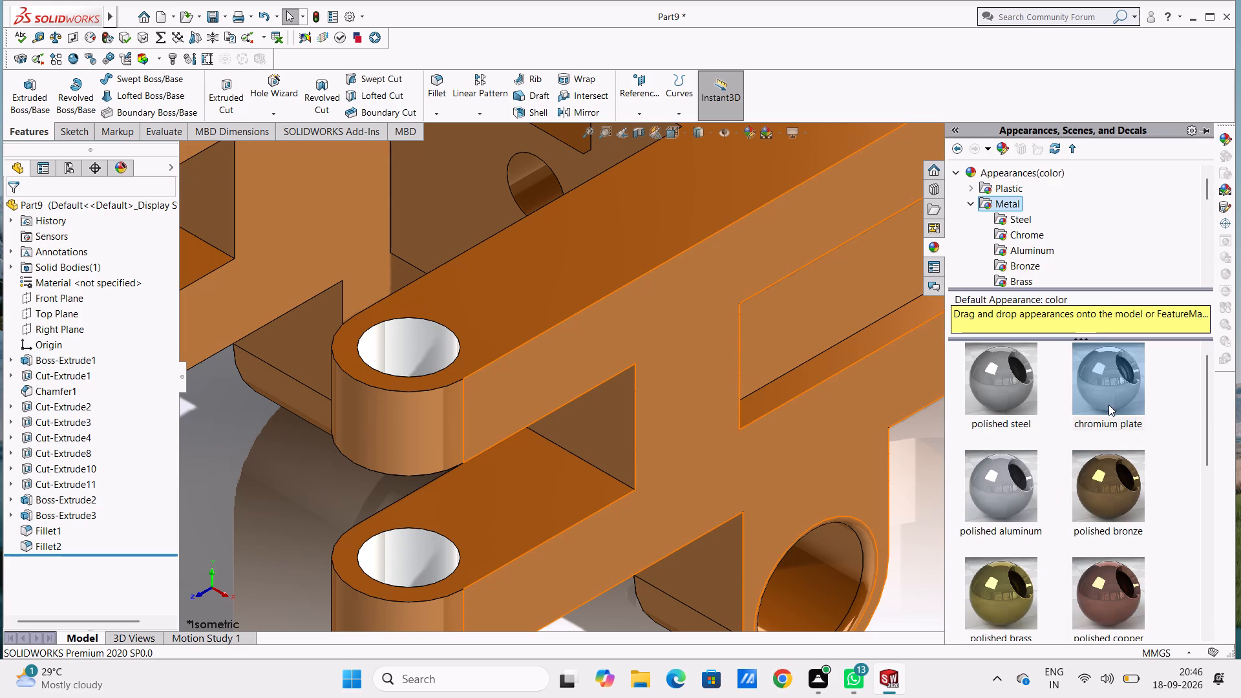
pyautogui.moveTo(1112, 352); pyautogui.dragTo(774, 582)
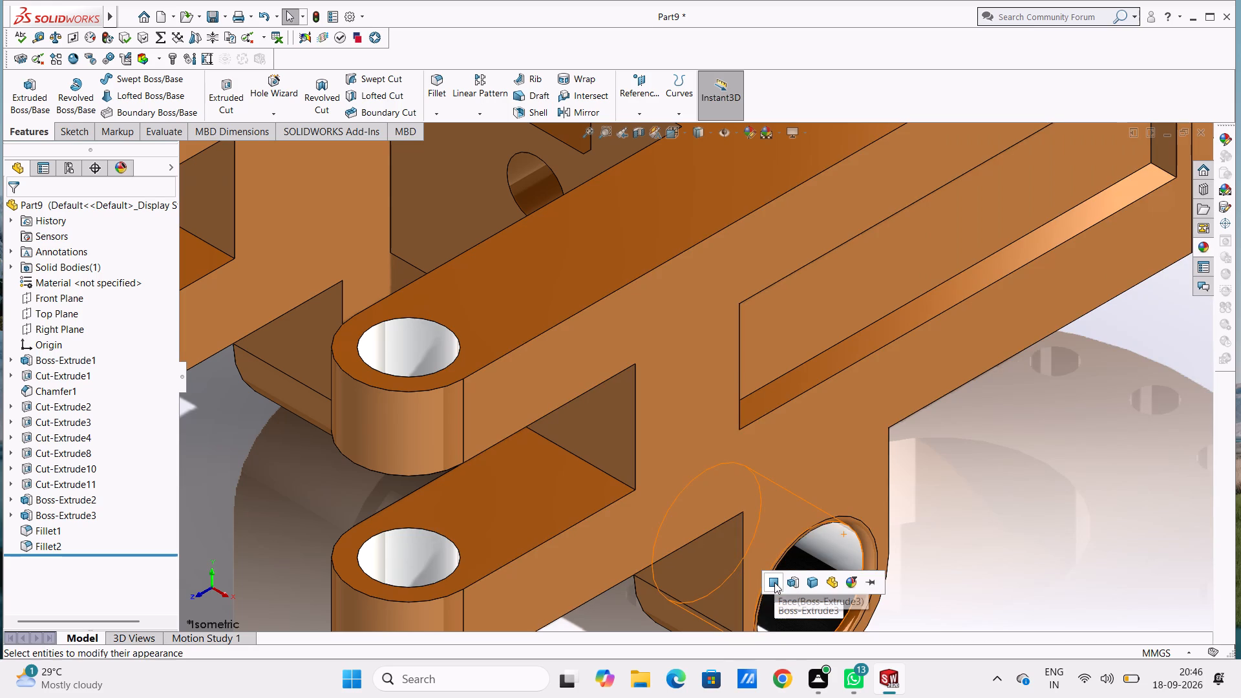
pyautogui.click(774, 582)
# Apply the chromium plate appearance to only the bore face of the ring lug on the opposite side.
pyautogui.scroll(9, 774, 582)
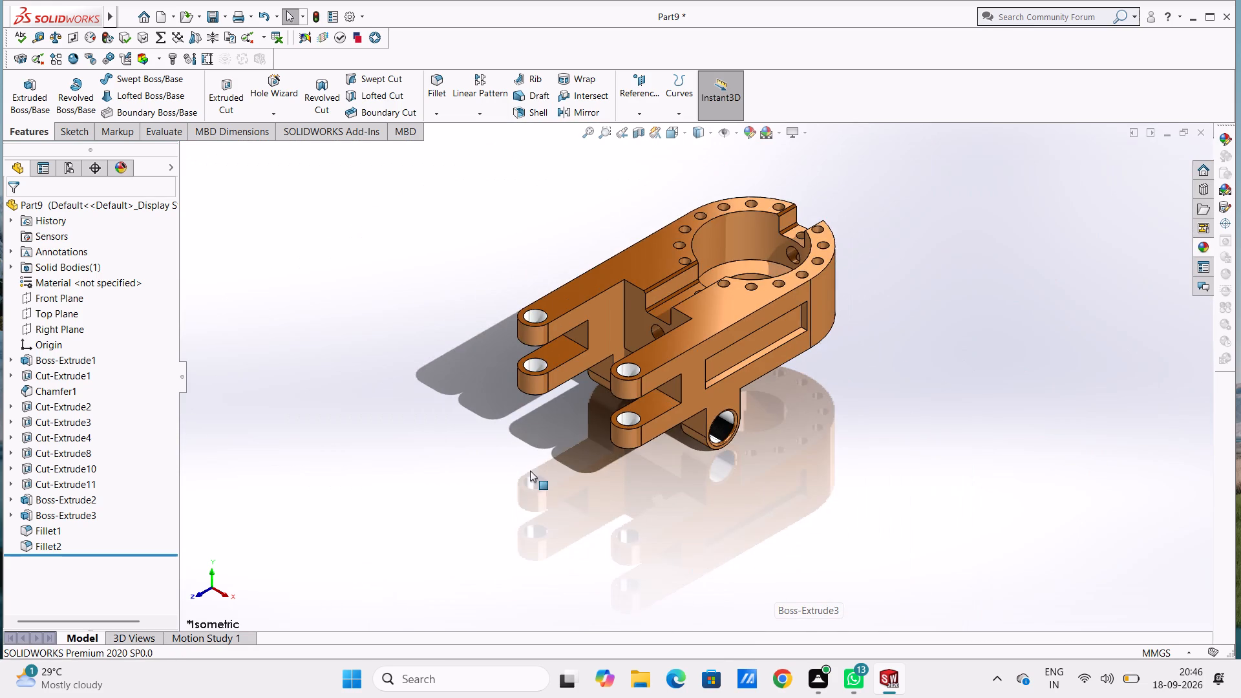
pyautogui.scroll(1, 530, 471)
pyautogui.moveTo(531, 471); pyautogui.dragTo(710, 613, button='middle')
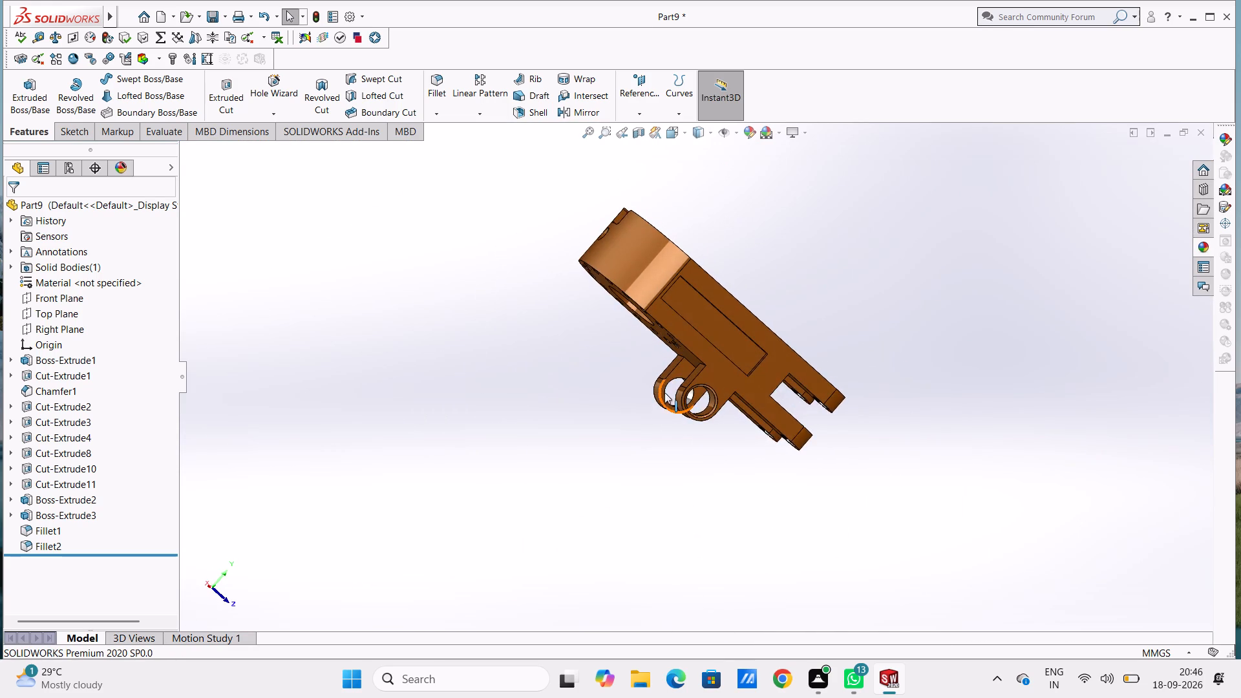
pyautogui.scroll(-4, 665, 397)
pyautogui.moveTo(630, 456); pyautogui.dragTo(611, 471, button='middle')
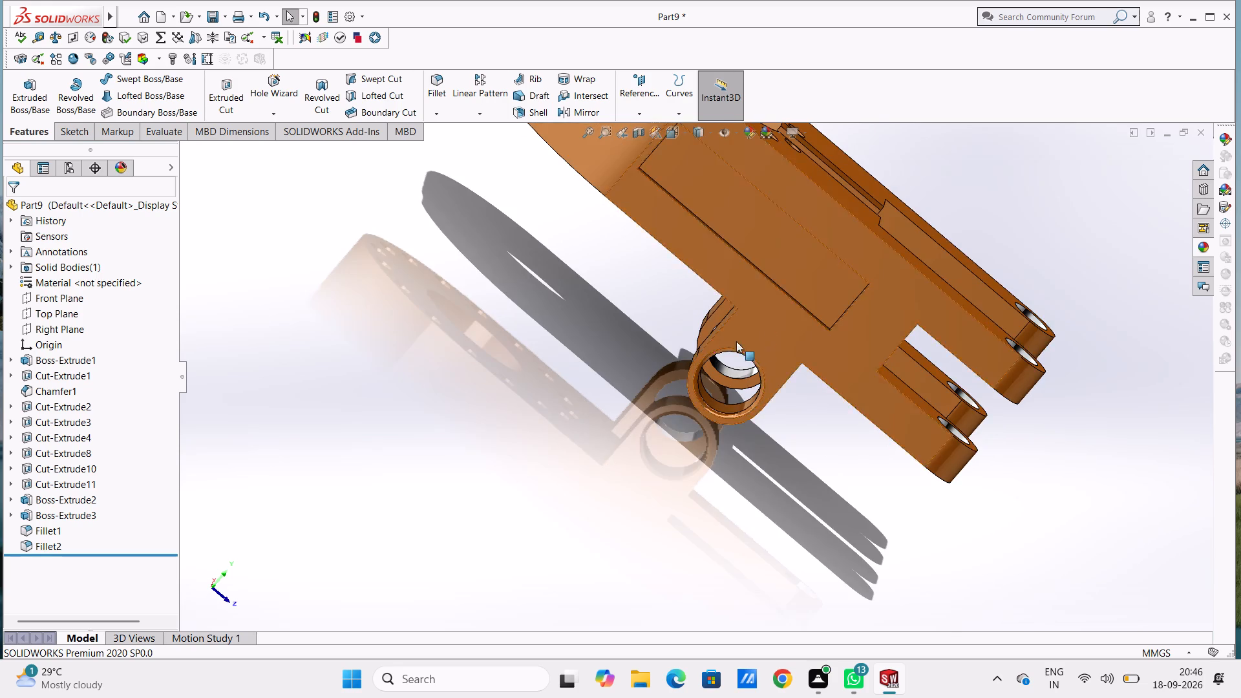
pyautogui.scroll(-8, 732, 352)
pyautogui.moveTo(524, 406); pyautogui.dragTo(510, 386, button='middle')
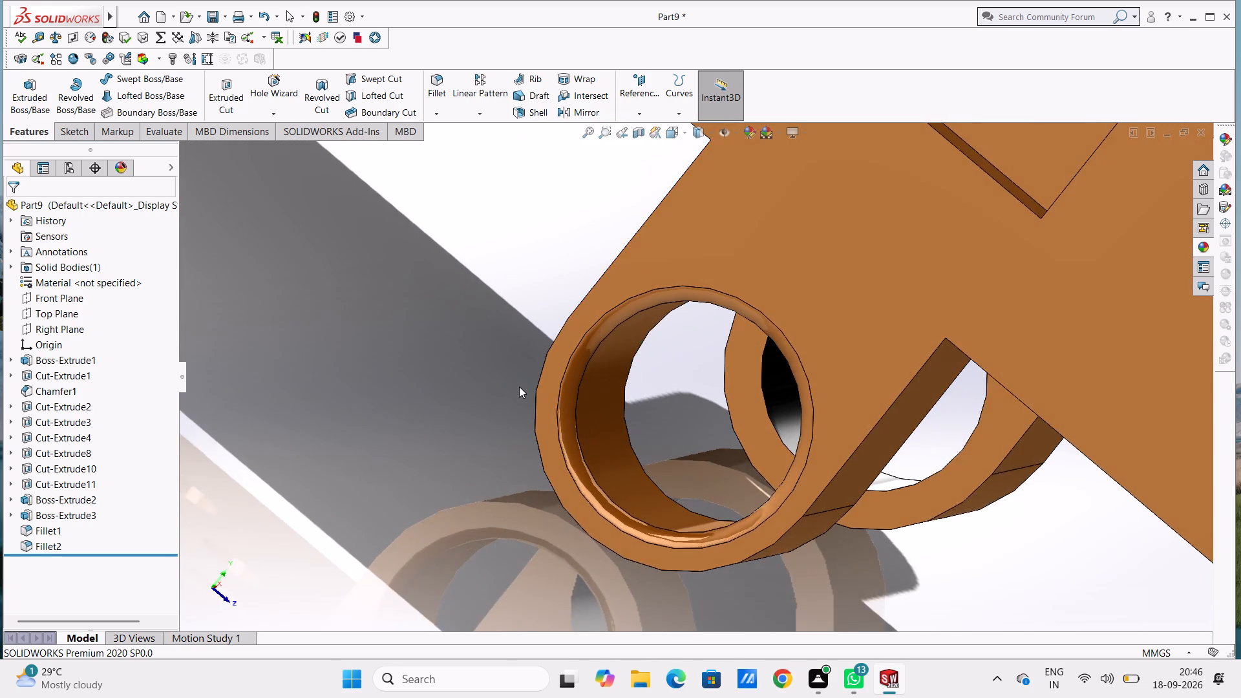
pyautogui.scroll(-4, 545, 382)
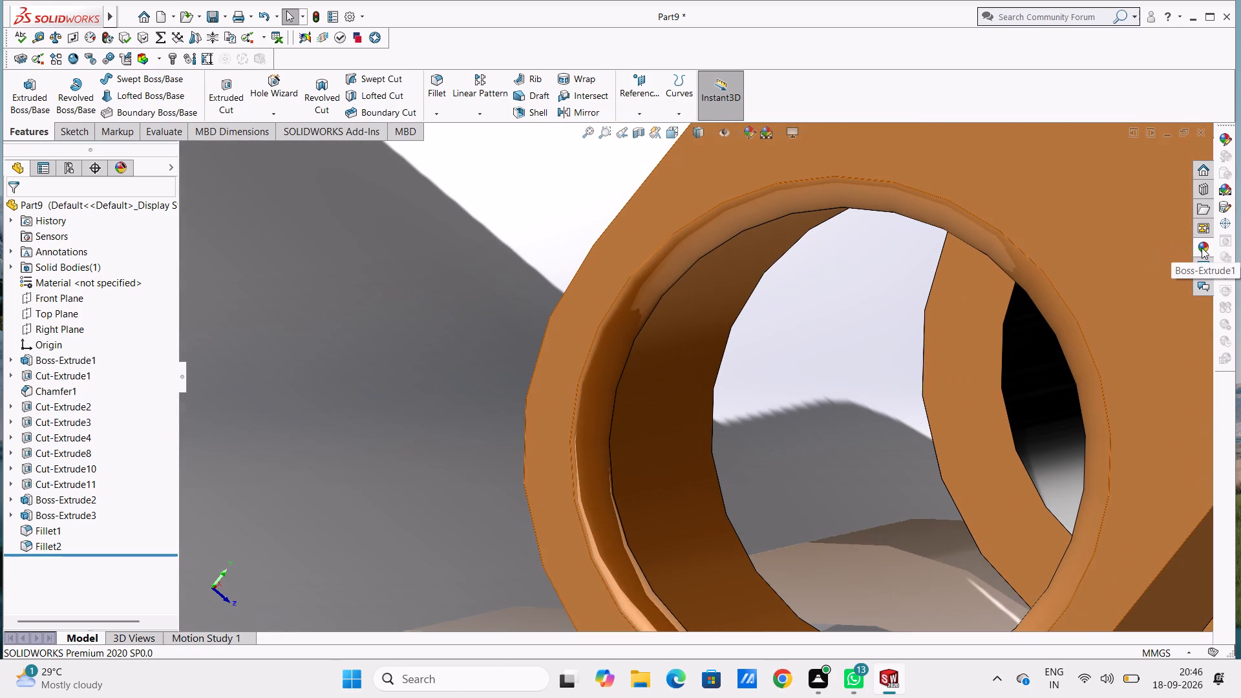
pyautogui.click(1202, 246)
pyautogui.moveTo(1107, 390); pyautogui.dragTo(645, 437)
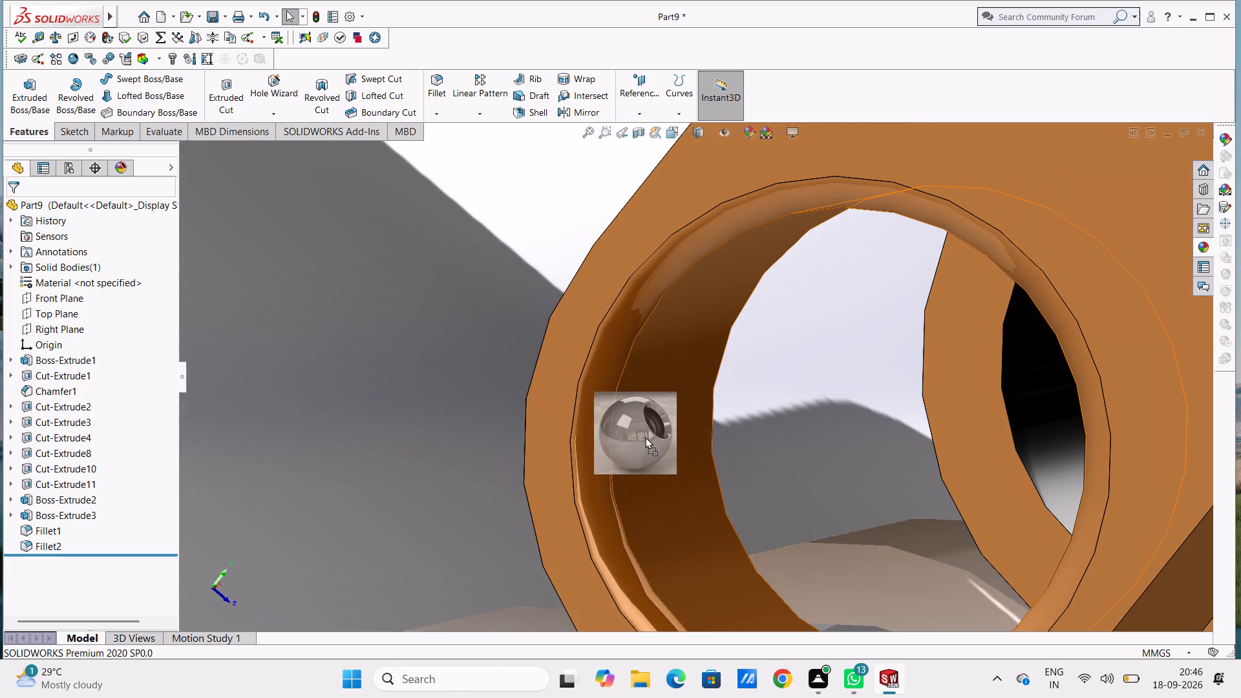
pyautogui.moveTo(645, 437); pyautogui.dragTo(656, 430)
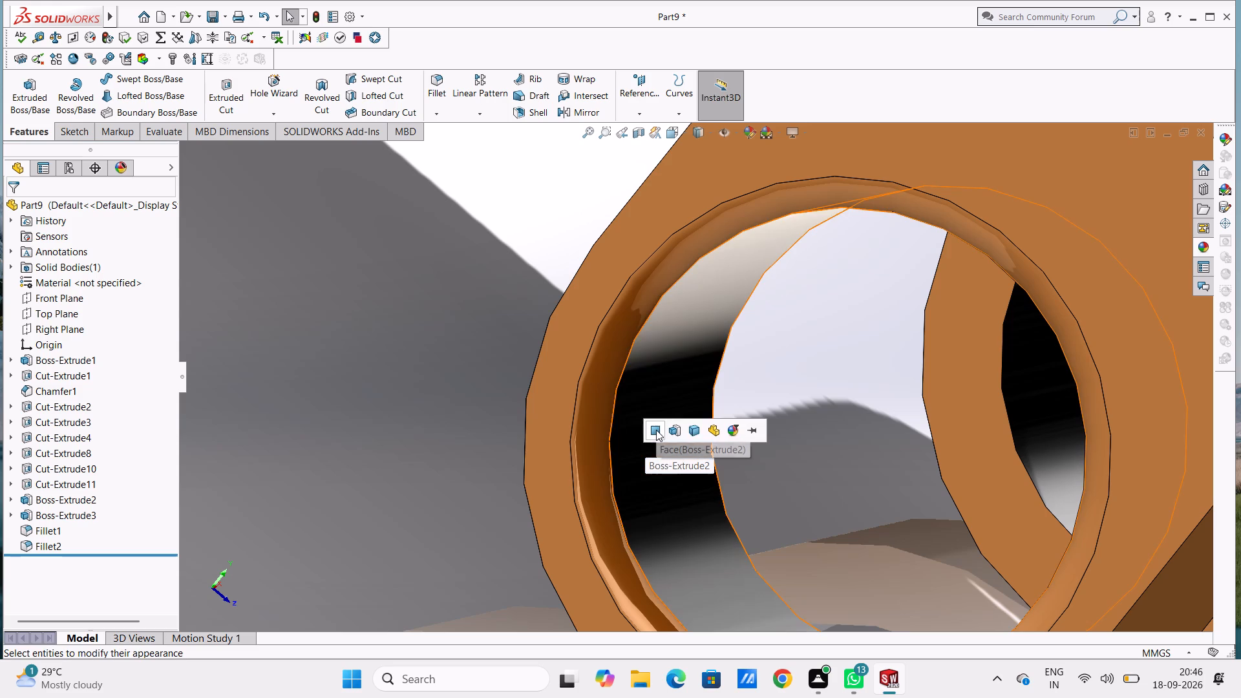
pyautogui.click(656, 430)
# Apply chromium plate to only the inner face of the round hole in the end wall between the arms, below the slot.
pyautogui.scroll(11, 658, 434)
pyautogui.moveTo(622, 419); pyautogui.dragTo(581, 455, button='middle')
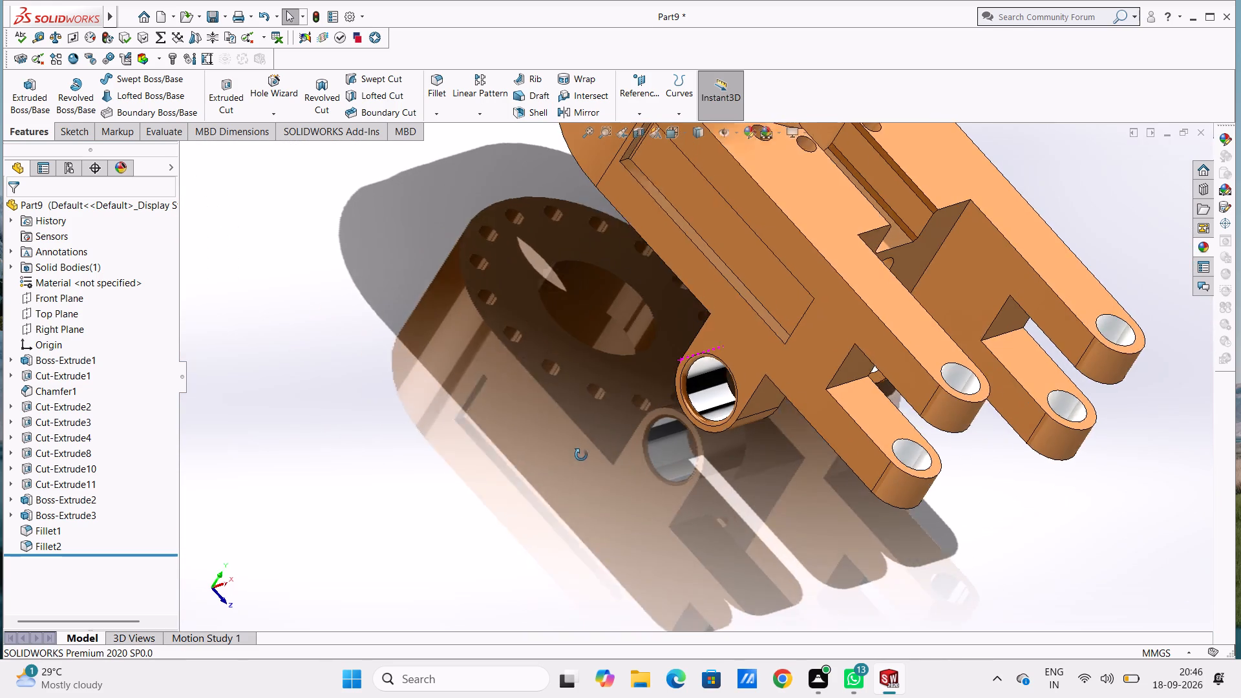
pyautogui.moveTo(581, 455); pyautogui.dragTo(580, 456, button='middle')
pyautogui.scroll(-3, 744, 316)
pyautogui.scroll(6, 744, 315)
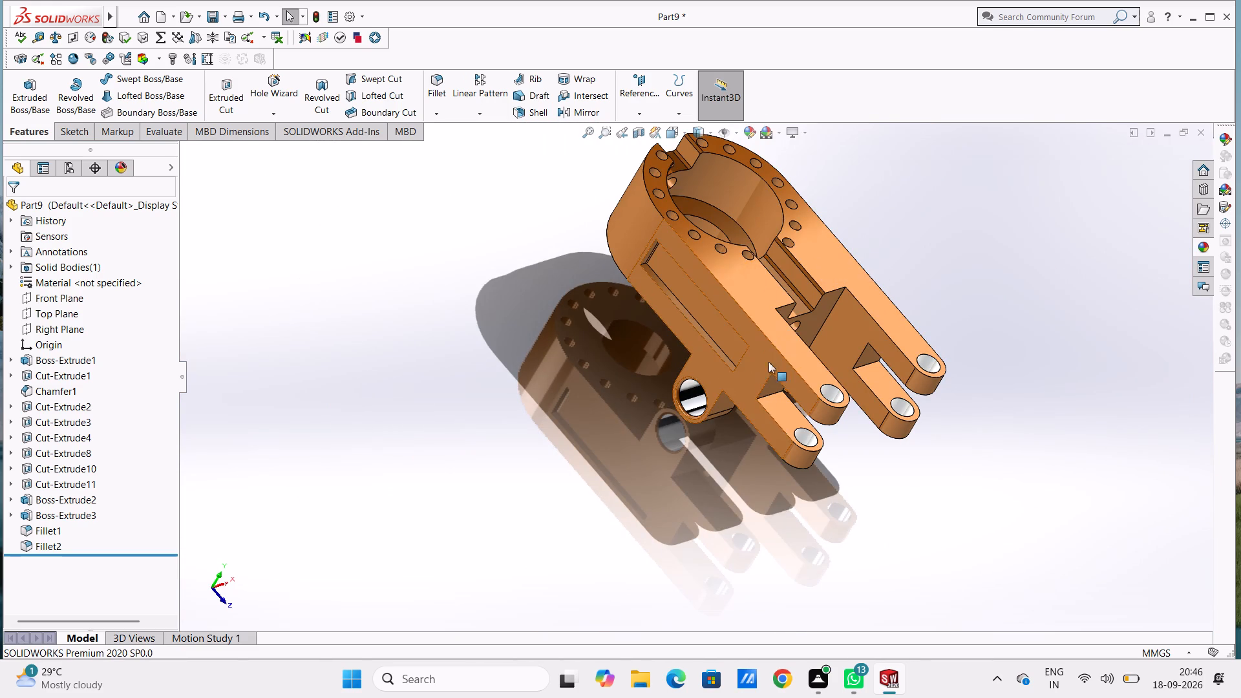
pyautogui.scroll(-7, 835, 288)
pyautogui.moveTo(620, 441); pyautogui.dragTo(591, 432, button='middle')
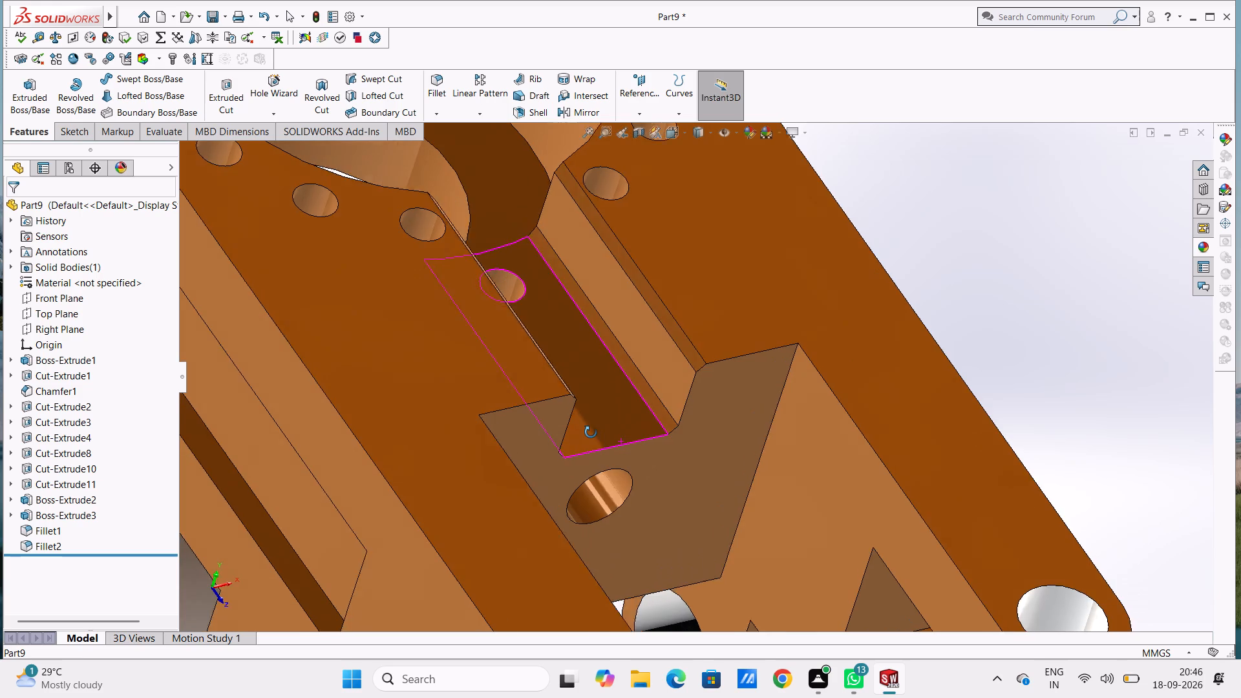
pyautogui.moveTo(591, 432); pyautogui.dragTo(590, 432, button='middle')
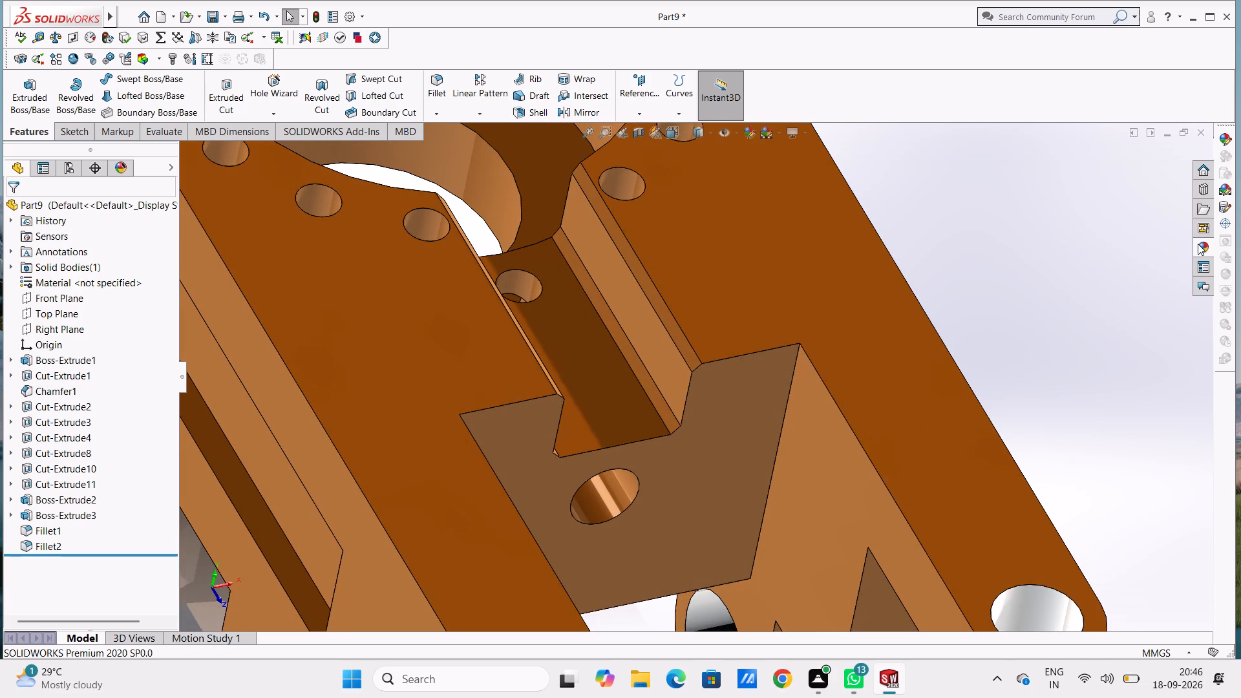
pyautogui.click(1198, 244)
pyautogui.moveTo(1116, 362); pyautogui.dragTo(610, 479)
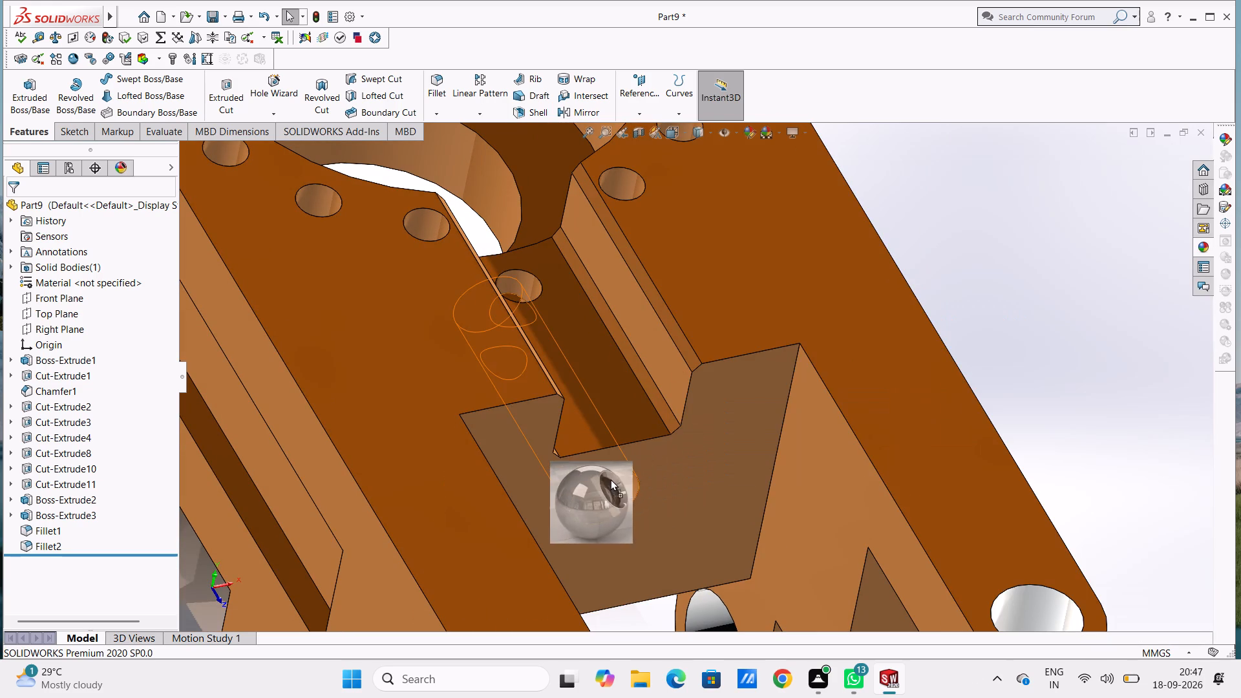
pyautogui.moveTo(610, 479); pyautogui.dragTo(611, 481)
pyautogui.click(611, 481)
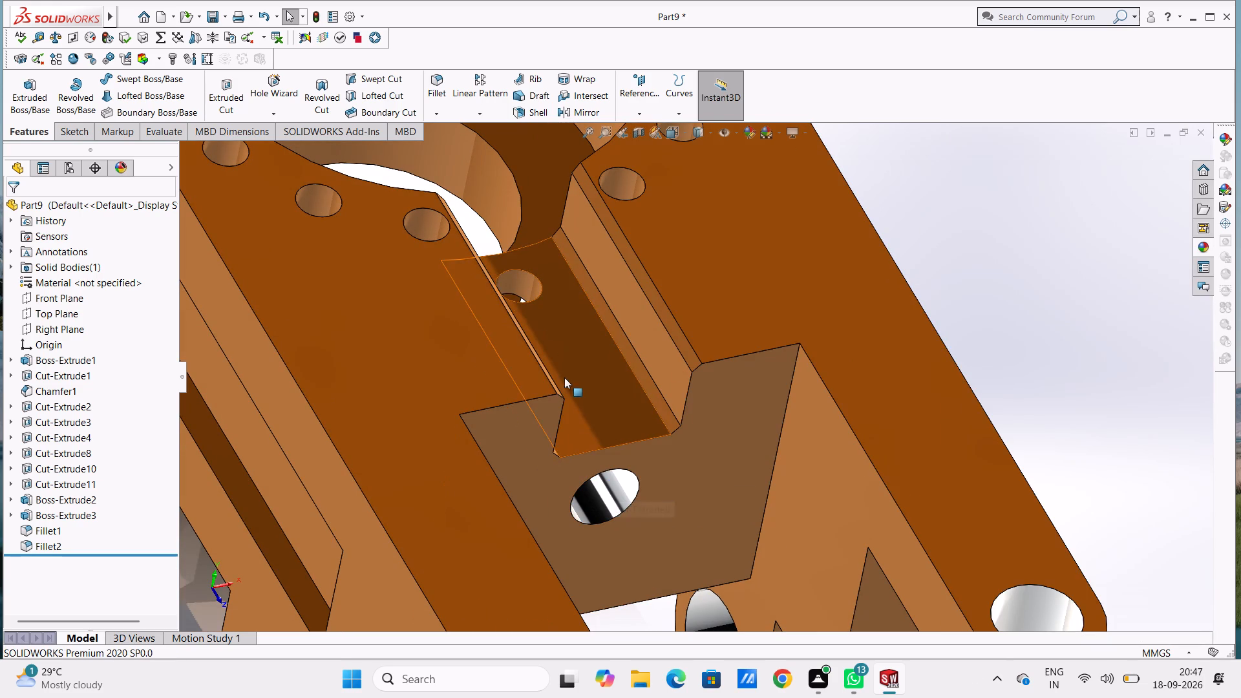
# Apply chromium plate to only the chamfer face along the upper edge of the central slot's side wall.
pyautogui.scroll(-5, 555, 238)
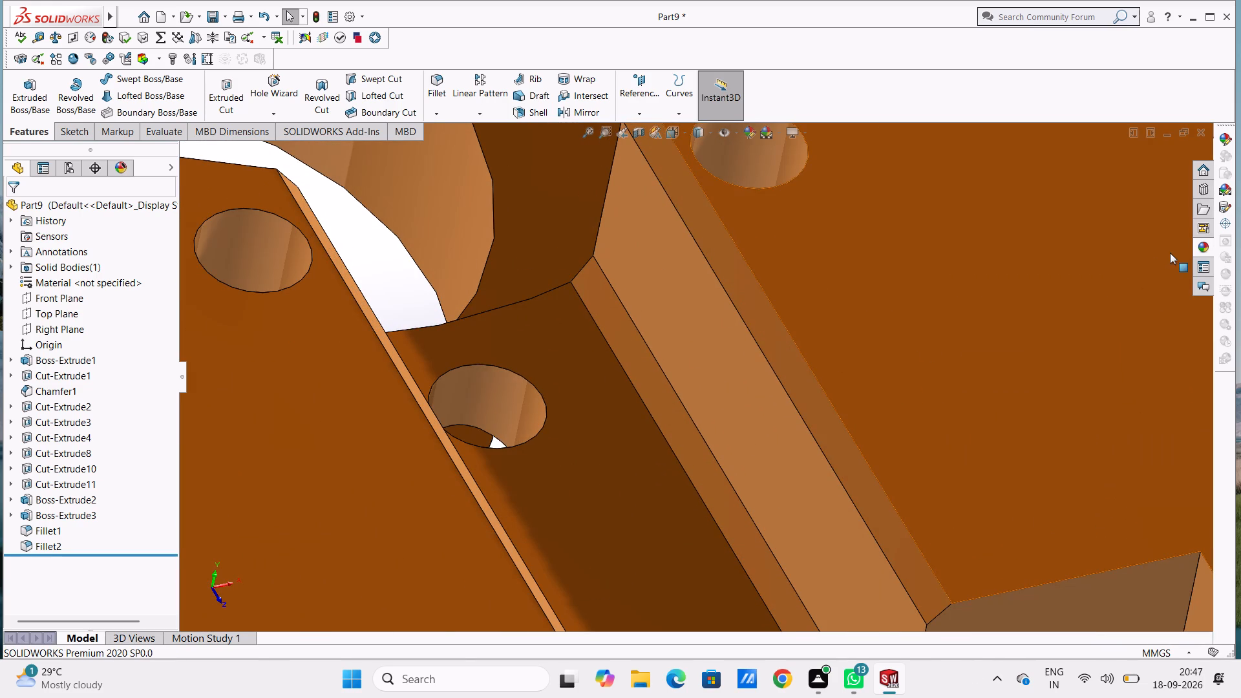
pyautogui.click(1202, 246)
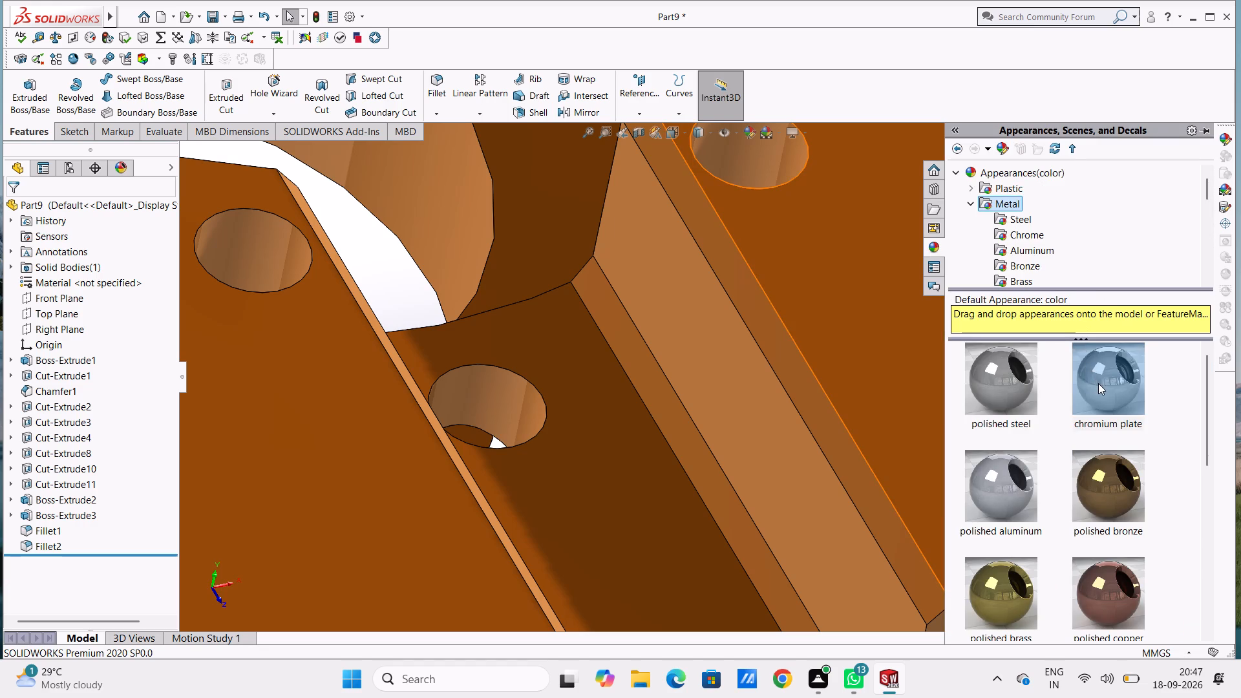
pyautogui.moveTo(1098, 383); pyautogui.dragTo(786, 397)
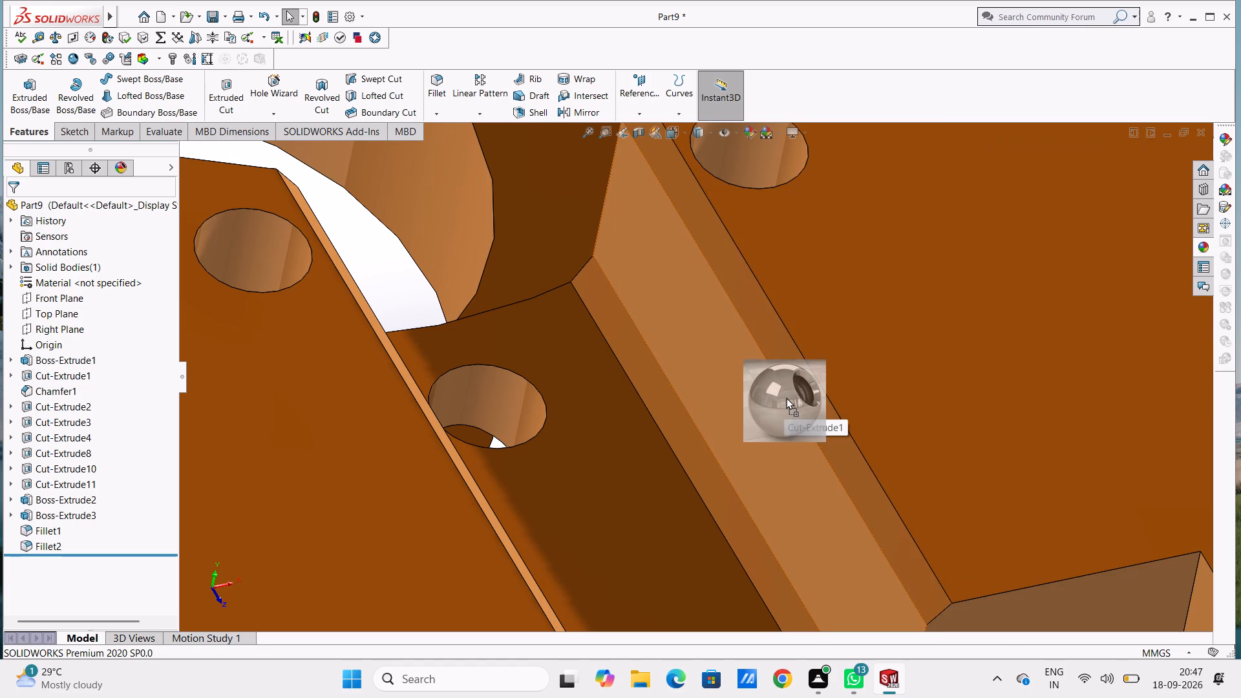
pyautogui.moveTo(786, 397); pyautogui.dragTo(790, 397)
pyautogui.click(790, 397)
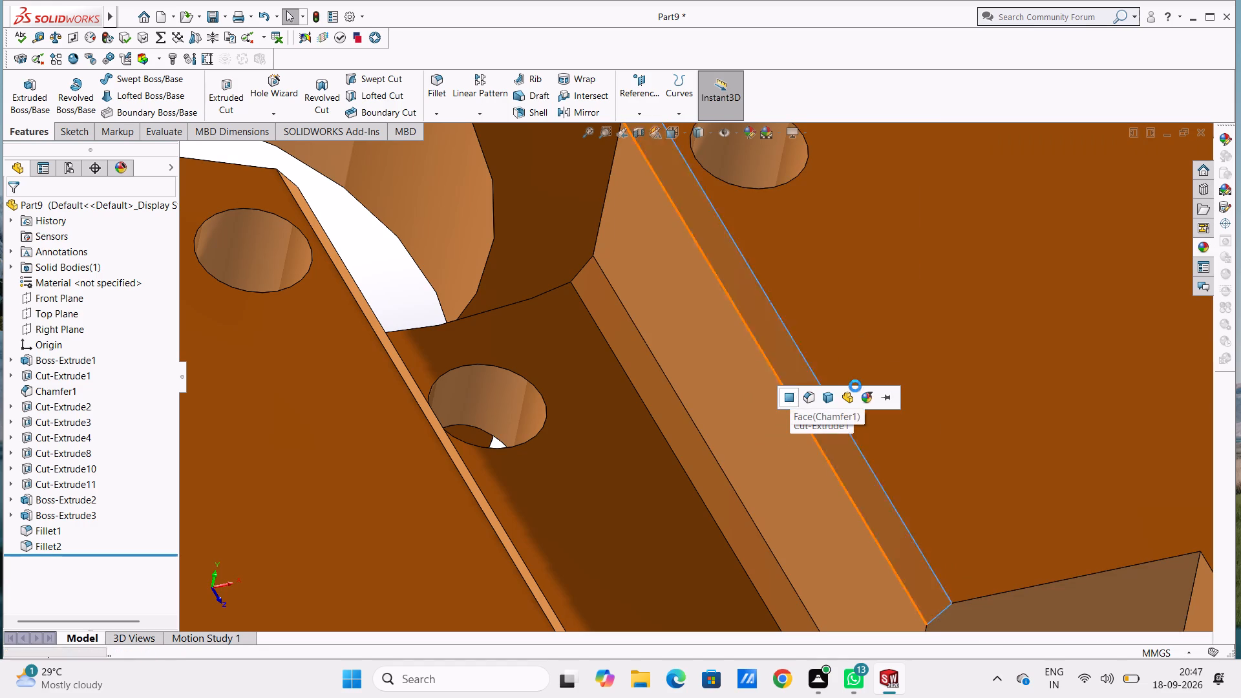
# Apply chromium plate to only the chamfer face along the bottom of the same slot side wall.
pyautogui.scroll(-4, 650, 450)
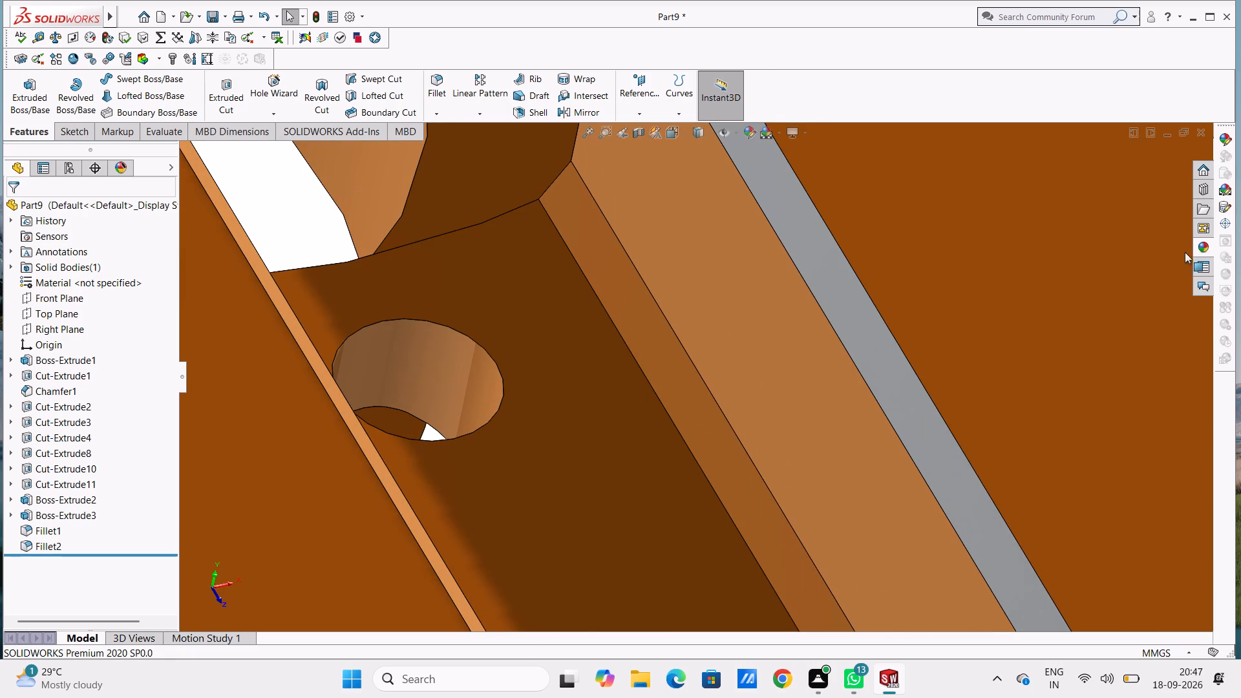
pyautogui.click(1197, 241)
pyautogui.moveTo(1101, 379); pyautogui.dragTo(878, 371)
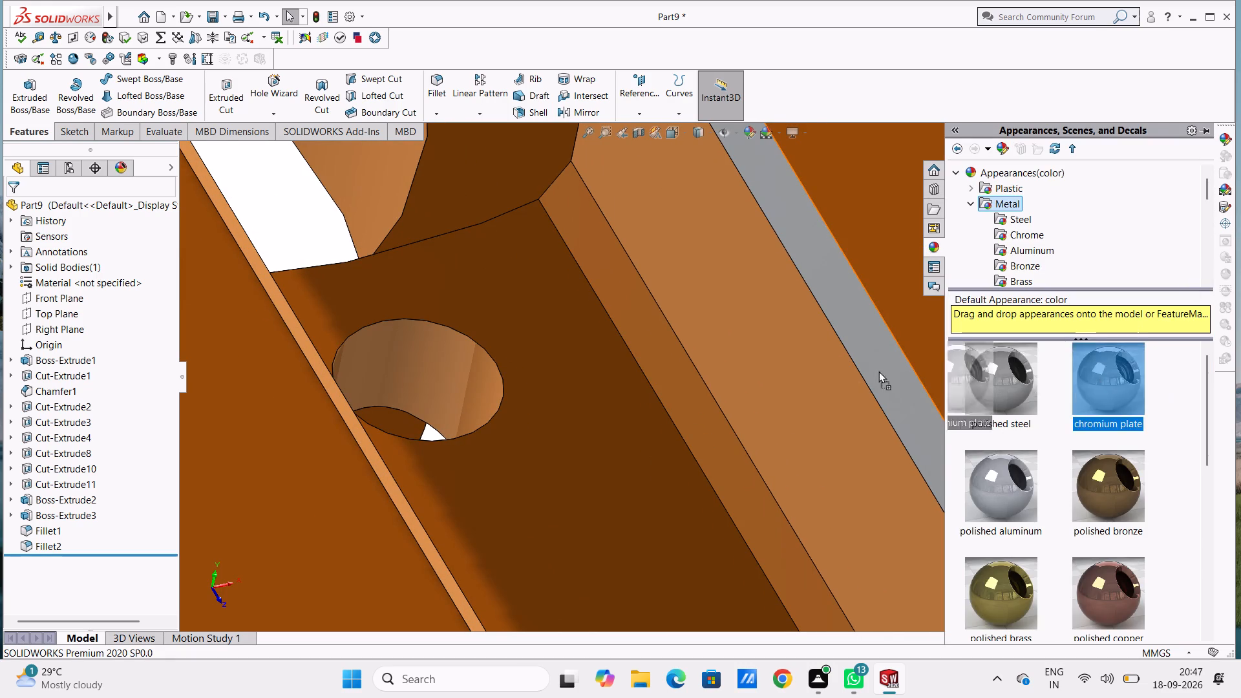
pyautogui.moveTo(878, 371); pyautogui.dragTo(700, 425)
pyautogui.click(700, 425)
pyautogui.scroll(9, 700, 425)
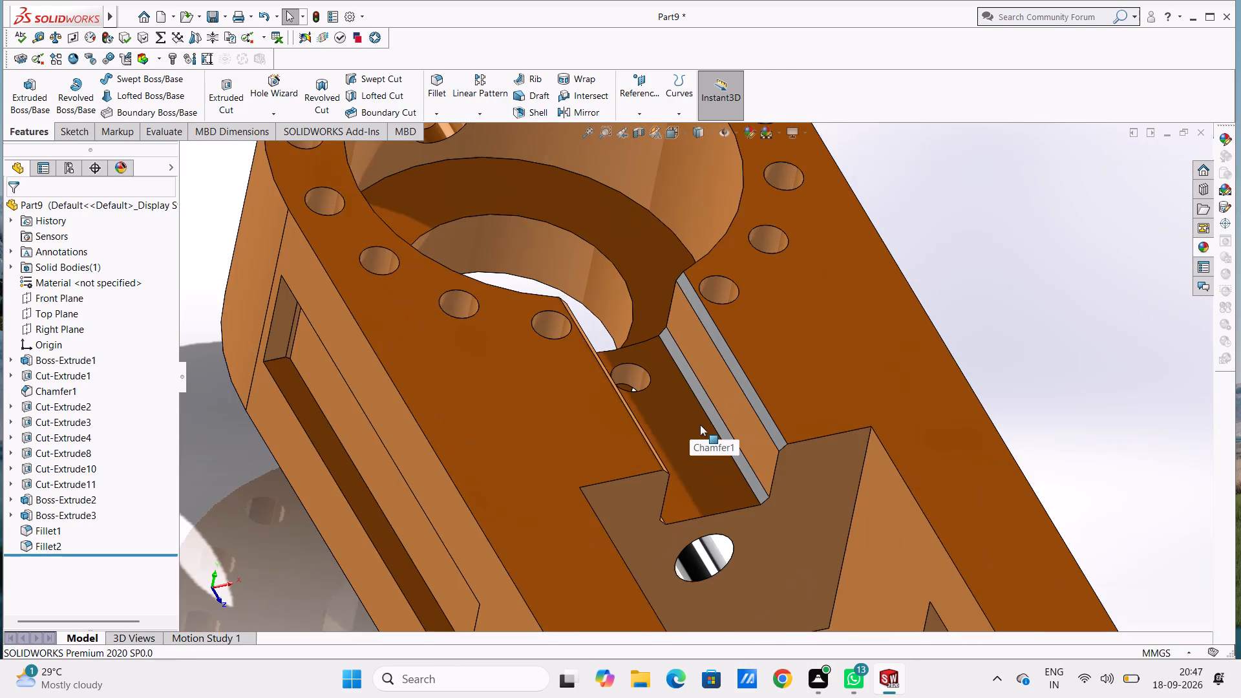
# Apply chromium plate to only the inner face of the smaller through-bore beneath the large counterbore in the round end.
pyautogui.scroll(5, 700, 424)
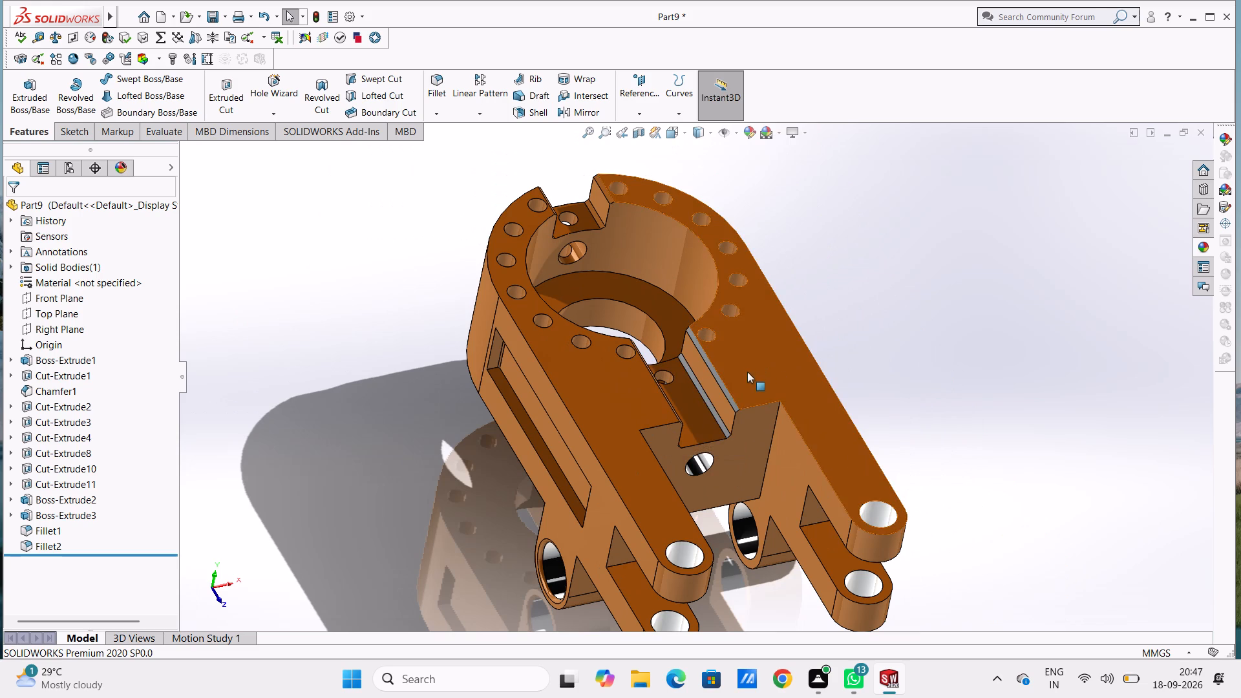
pyautogui.scroll(-4, 653, 366)
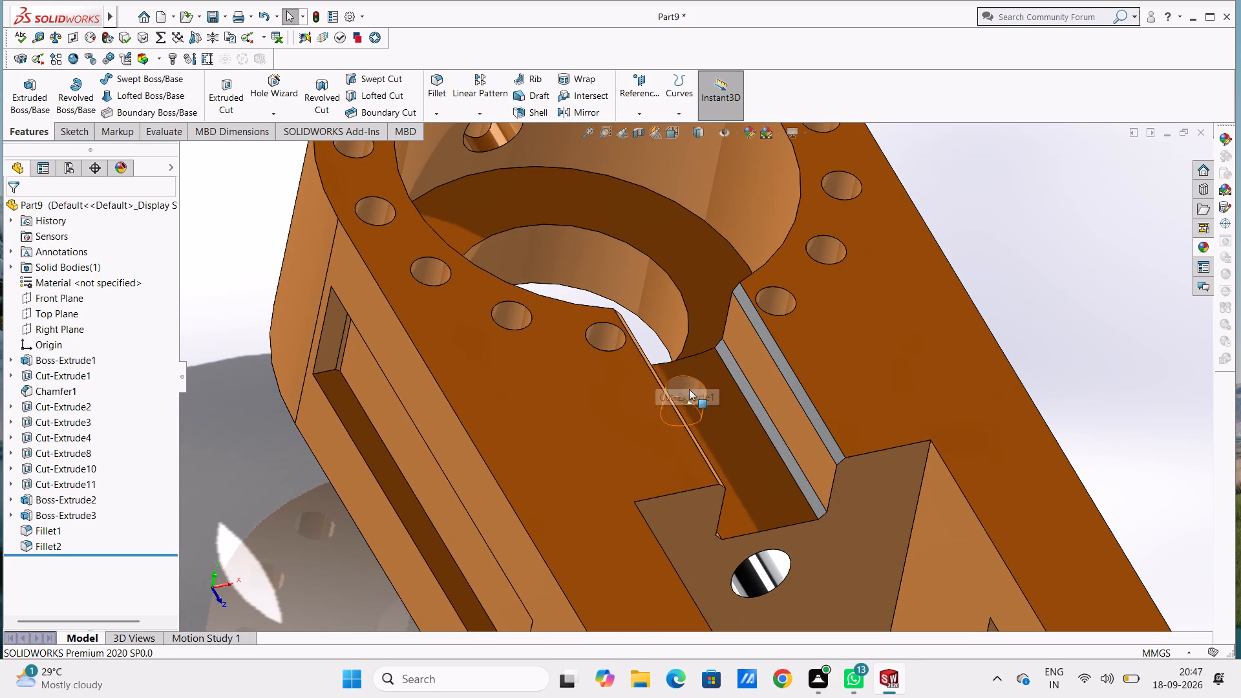
pyautogui.moveTo(720, 409); pyautogui.dragTo(698, 420, button='middle')
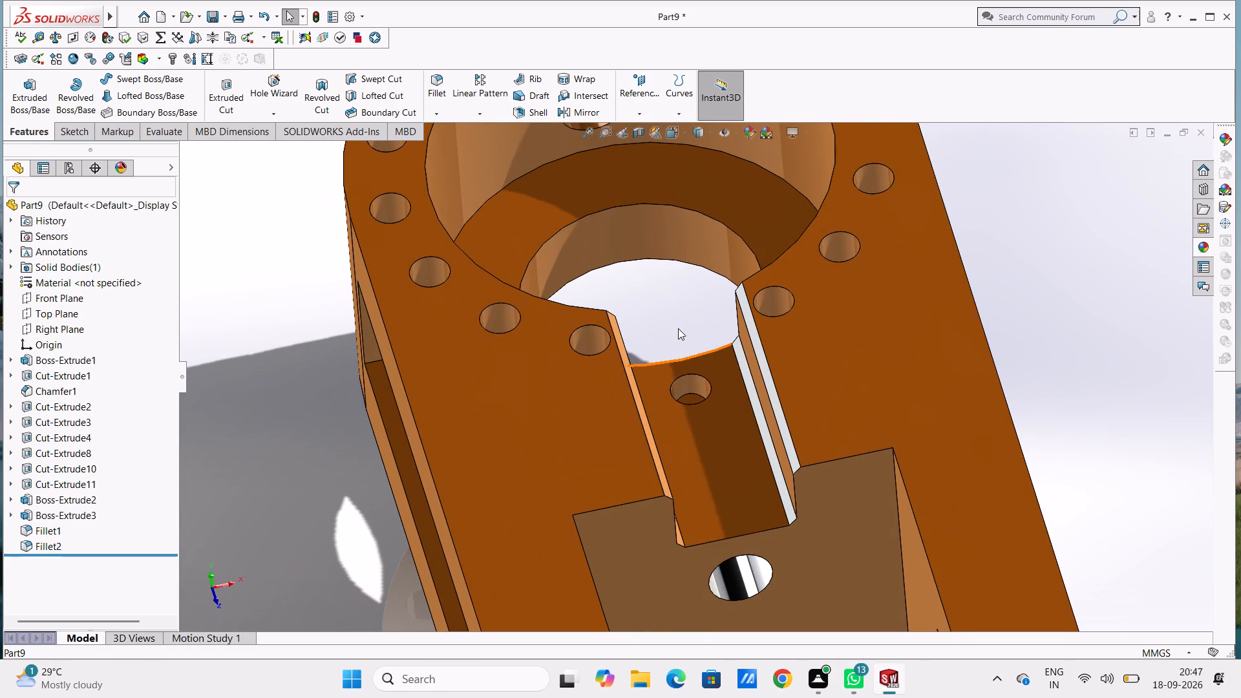
pyautogui.click(1203, 248)
pyautogui.moveTo(1103, 361); pyautogui.dragTo(500, 178)
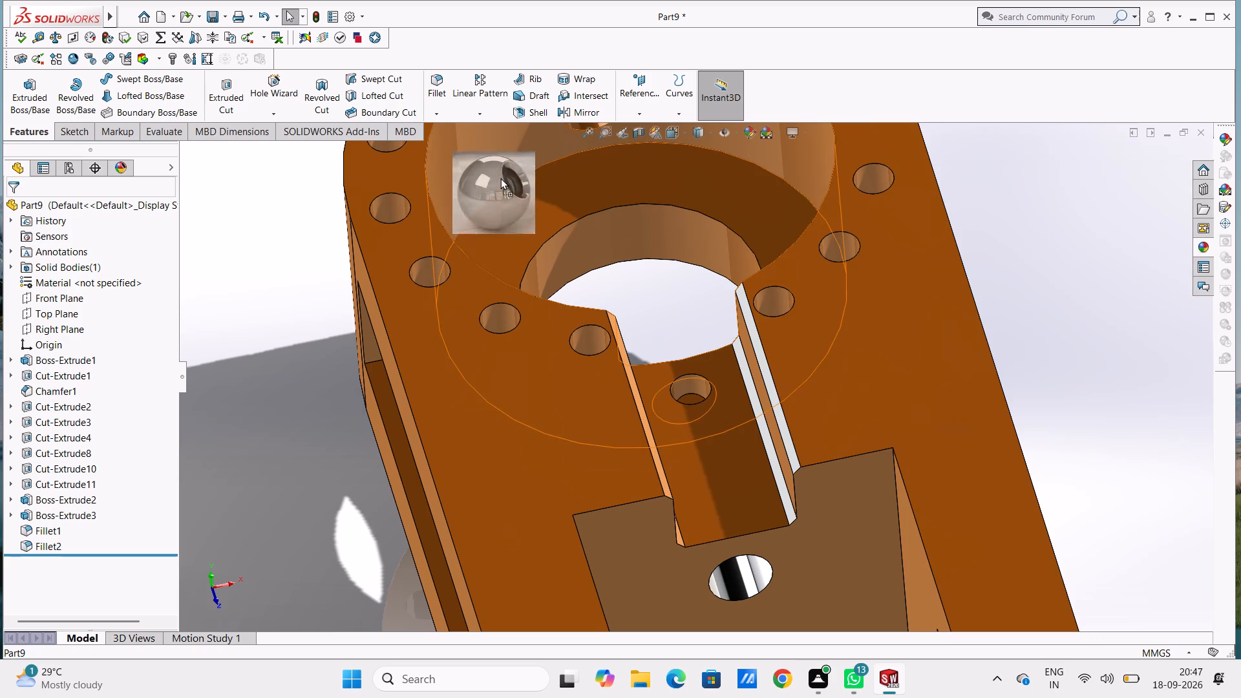
pyautogui.moveTo(500, 178); pyautogui.dragTo(630, 237)
pyautogui.click(630, 237)
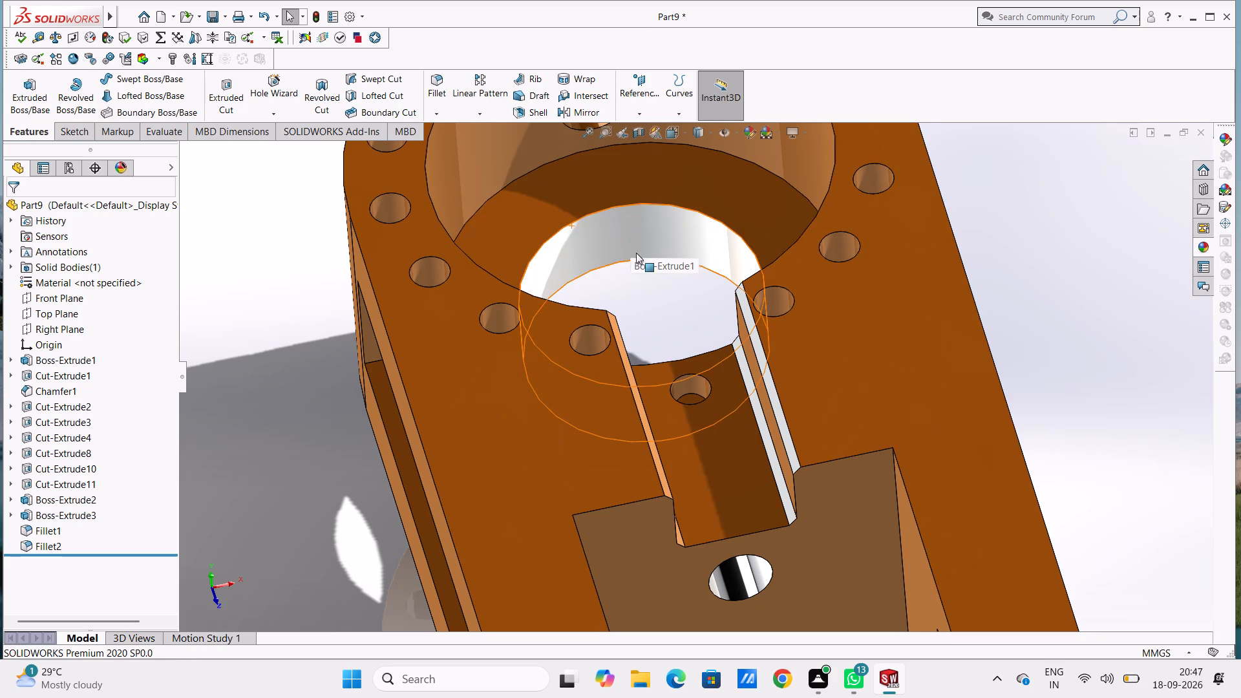
# Apply chromium plate to only the upper and lower chamfer faces along the central slot's opposite side wall.
pyautogui.moveTo(669, 355); pyautogui.dragTo(644, 379, button='middle')
pyautogui.scroll(-7, 610, 387)
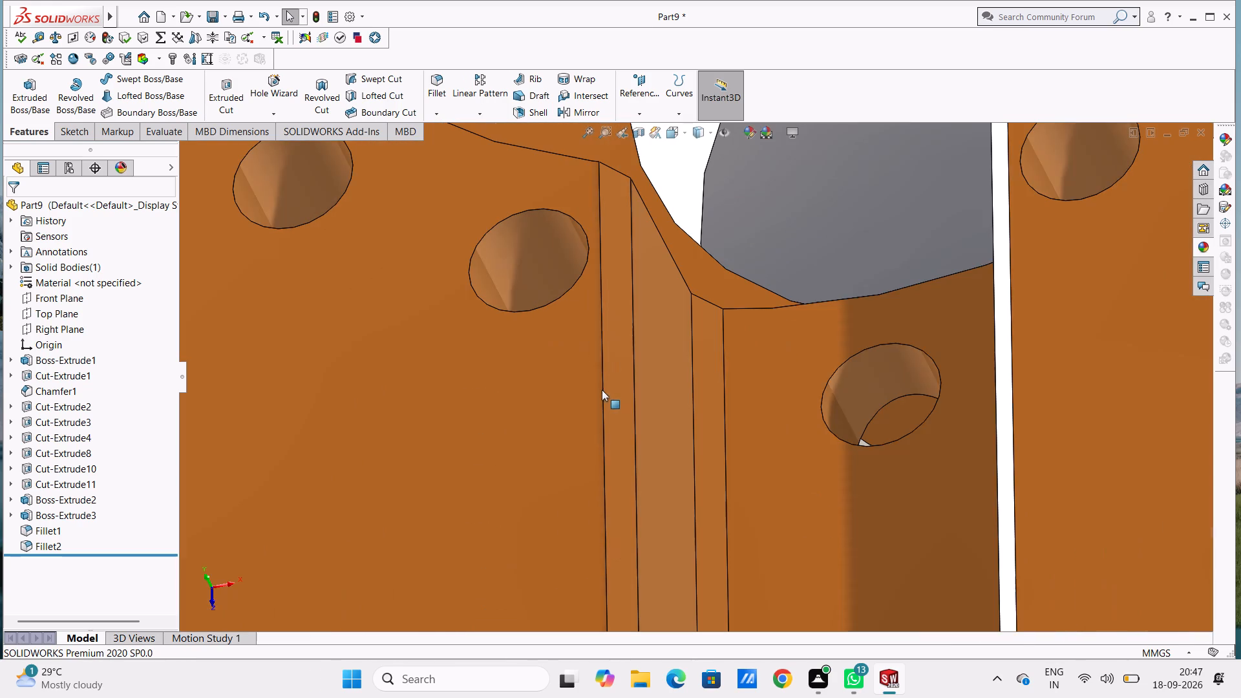
pyautogui.click(1198, 244)
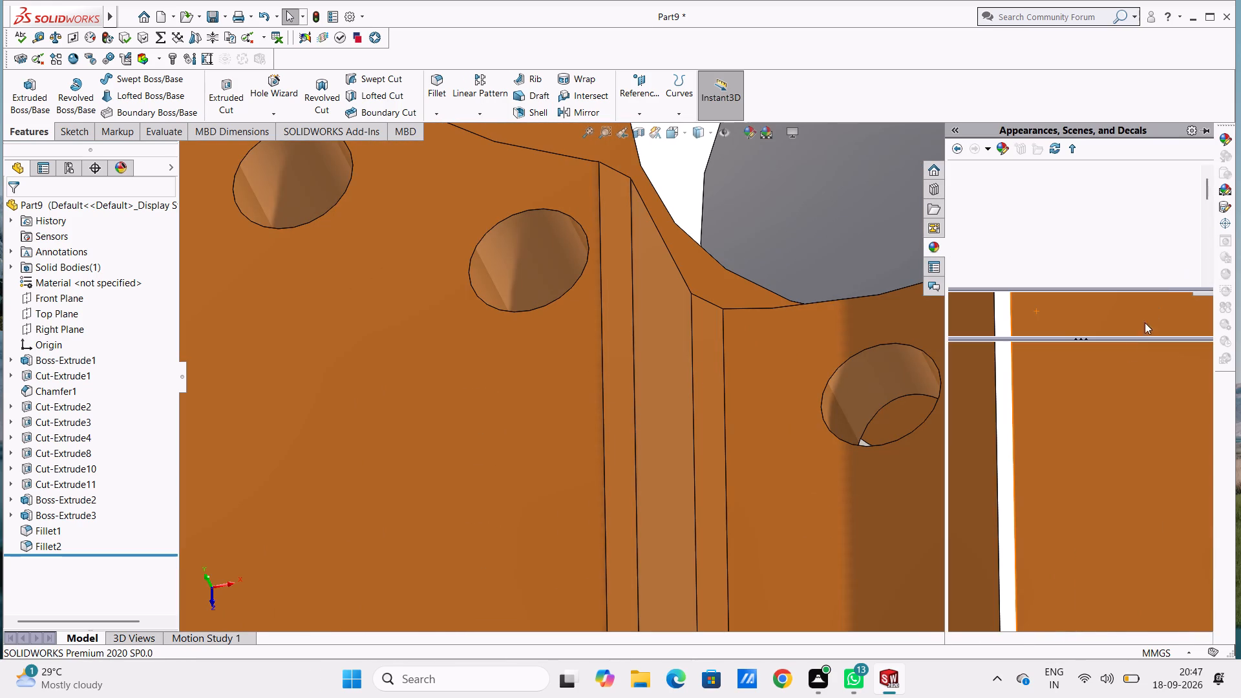
pyautogui.moveTo(1121, 357); pyautogui.dragTo(626, 334)
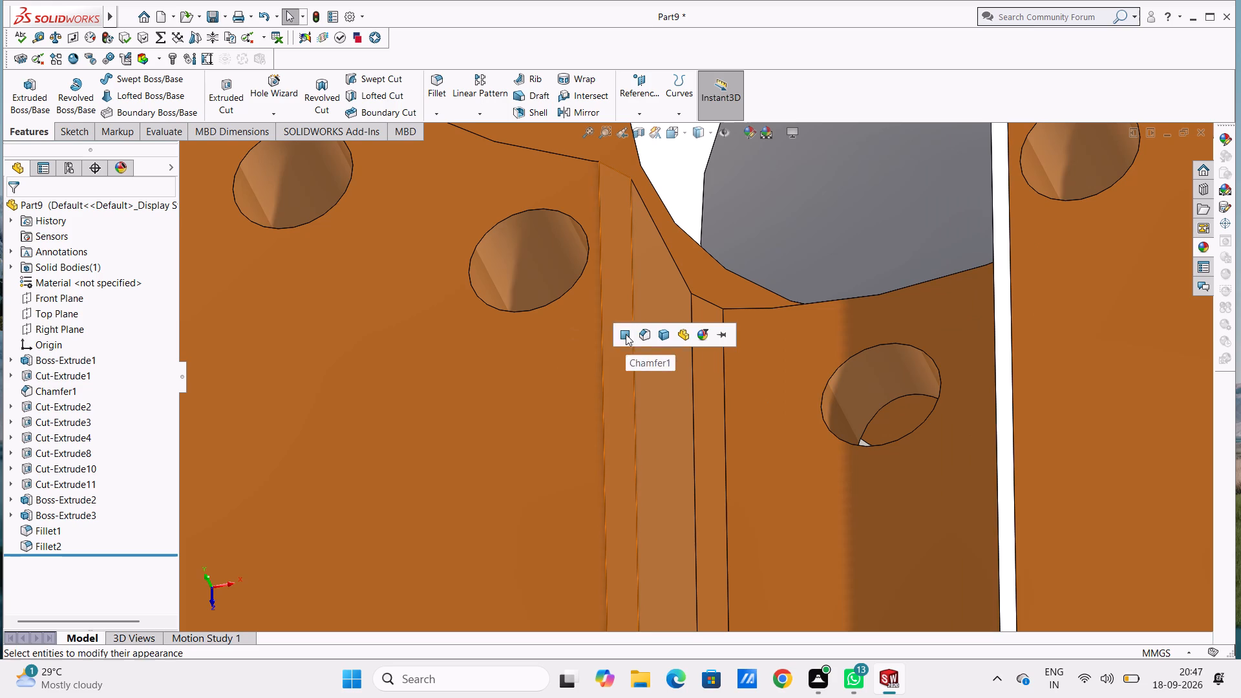
pyautogui.click(626, 334)
pyautogui.click(1201, 242)
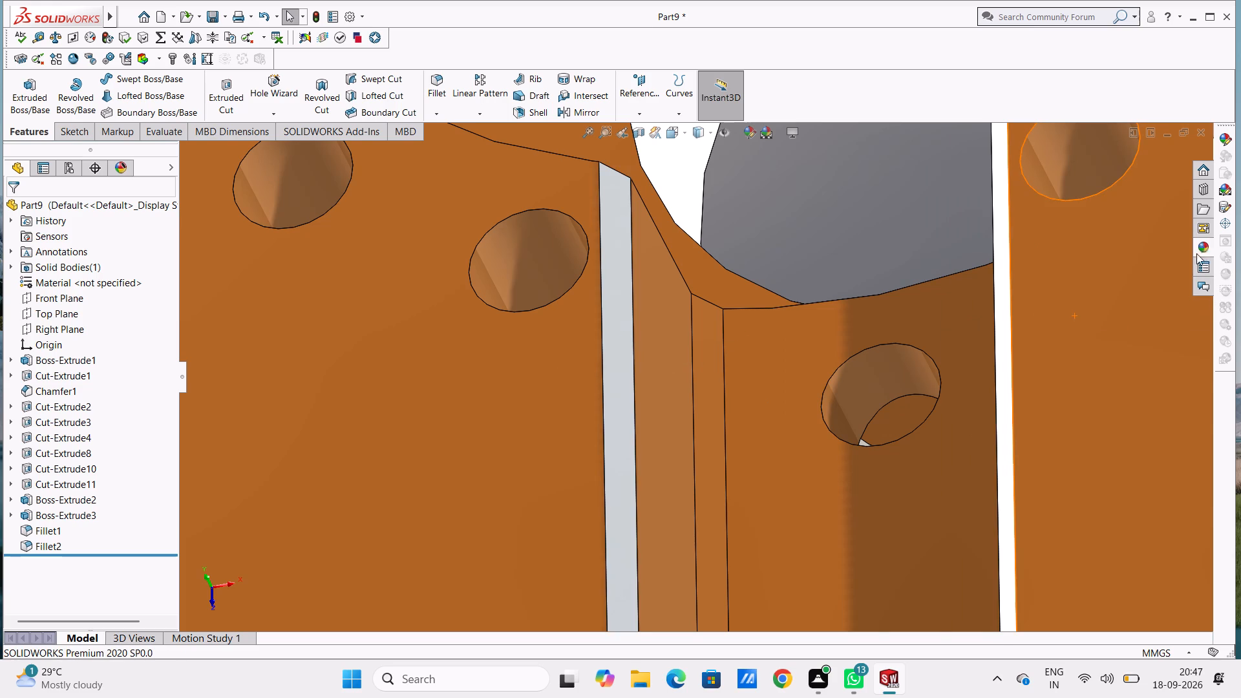
pyautogui.moveTo(1094, 372); pyautogui.dragTo(722, 425)
pyautogui.click(722, 425)
# Apply chromium plate to only the inner face of the cross hole through the round-end wall beneath the notch.
pyautogui.scroll(10, 722, 423)
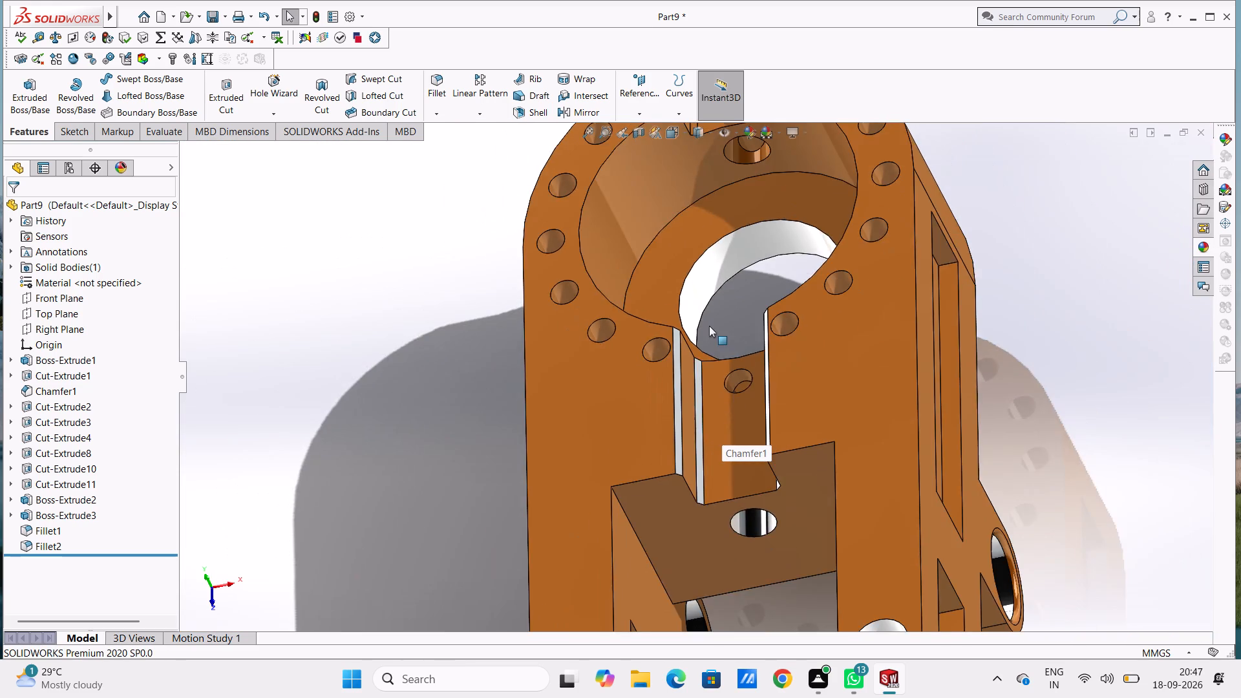
pyautogui.scroll(1, 709, 323)
pyautogui.moveTo(714, 324); pyautogui.dragTo(763, 348, button='middle')
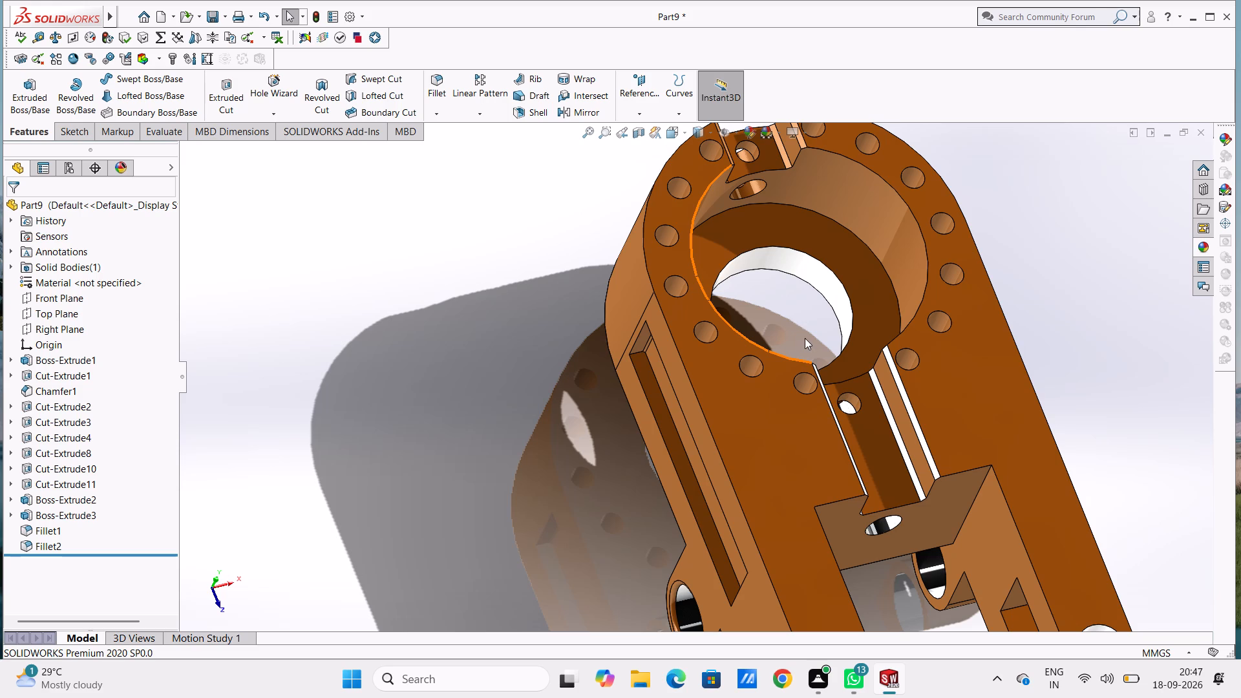
pyautogui.scroll(3, 805, 338)
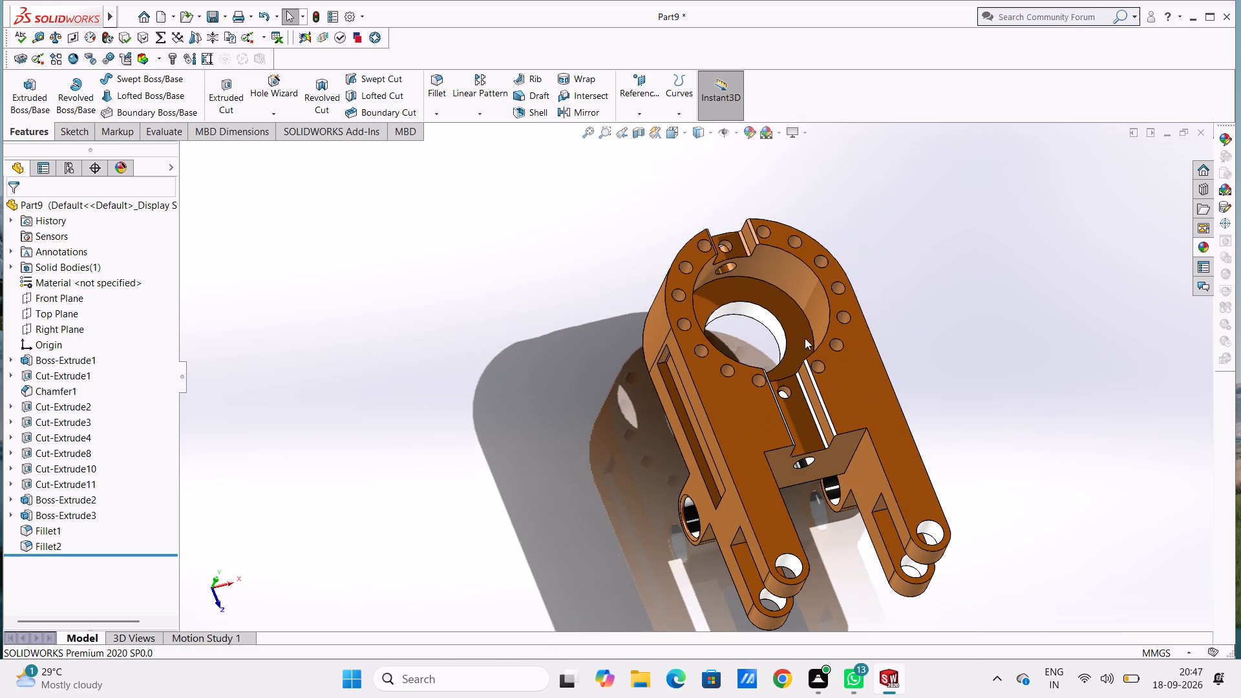
pyautogui.scroll(-11, 754, 257)
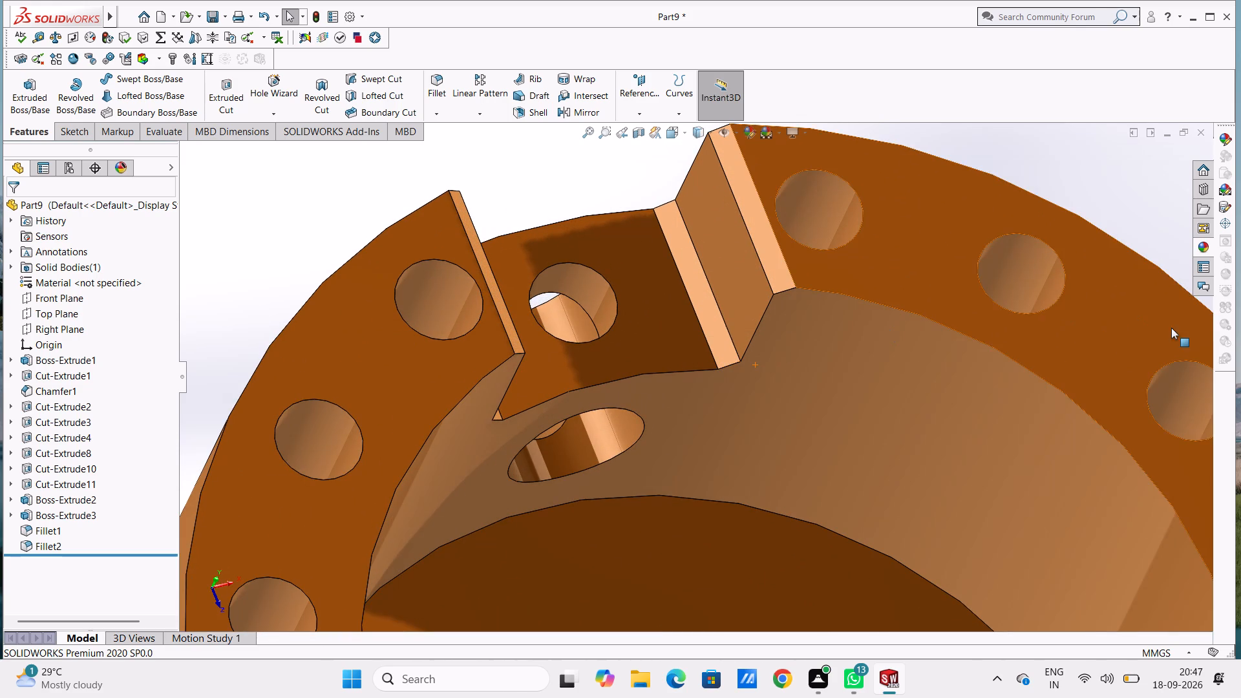
pyautogui.click(1206, 243)
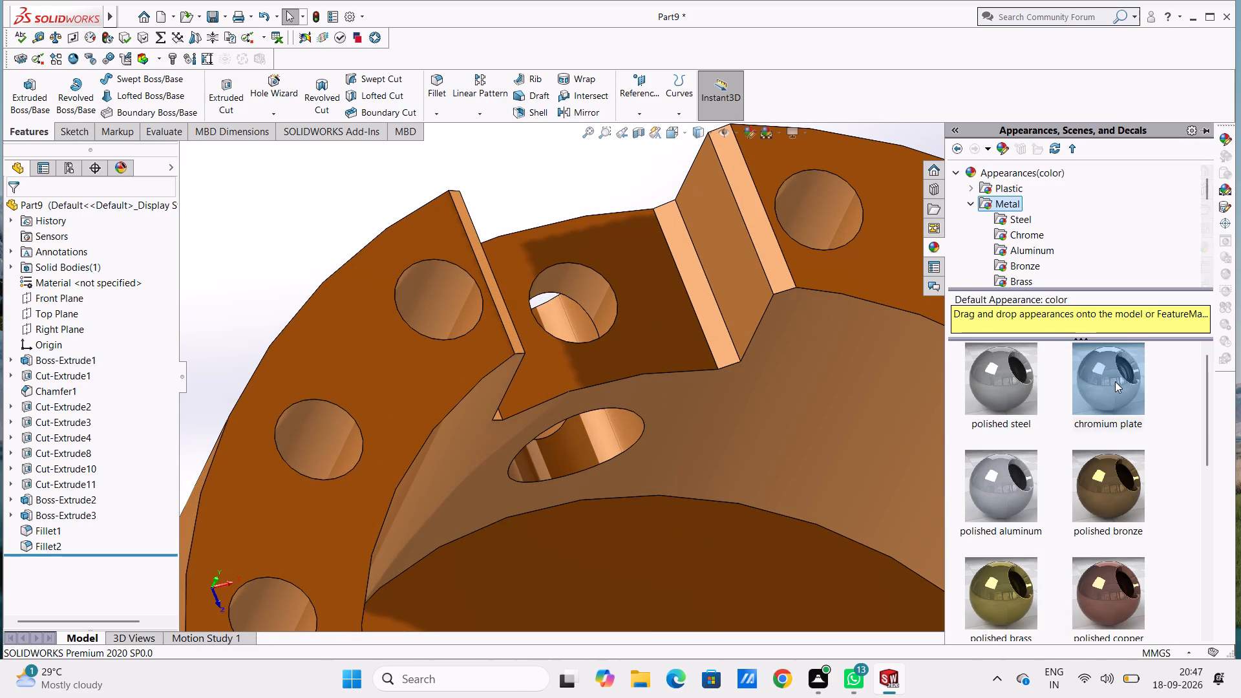
pyautogui.moveTo(1116, 381); pyautogui.dragTo(608, 449)
pyautogui.click(608, 449)
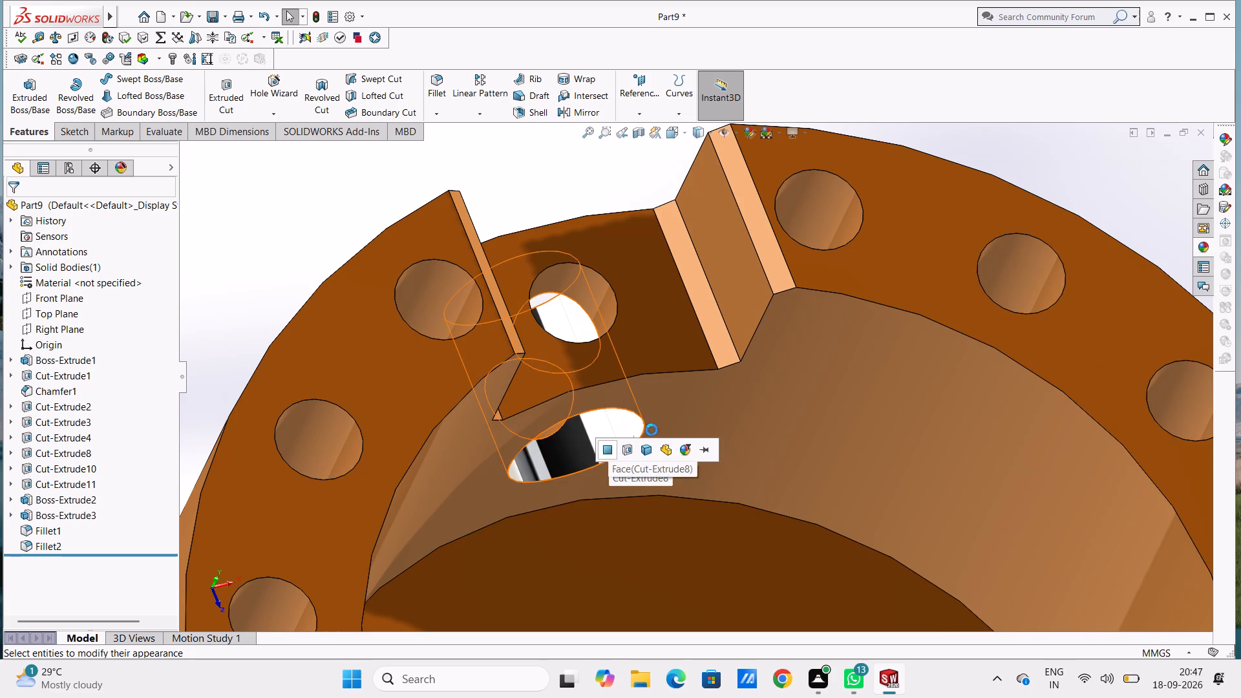
# Apply chromium plate to only the inner face of the round hole in the floor of the round-end notch.
pyautogui.click(1210, 248)
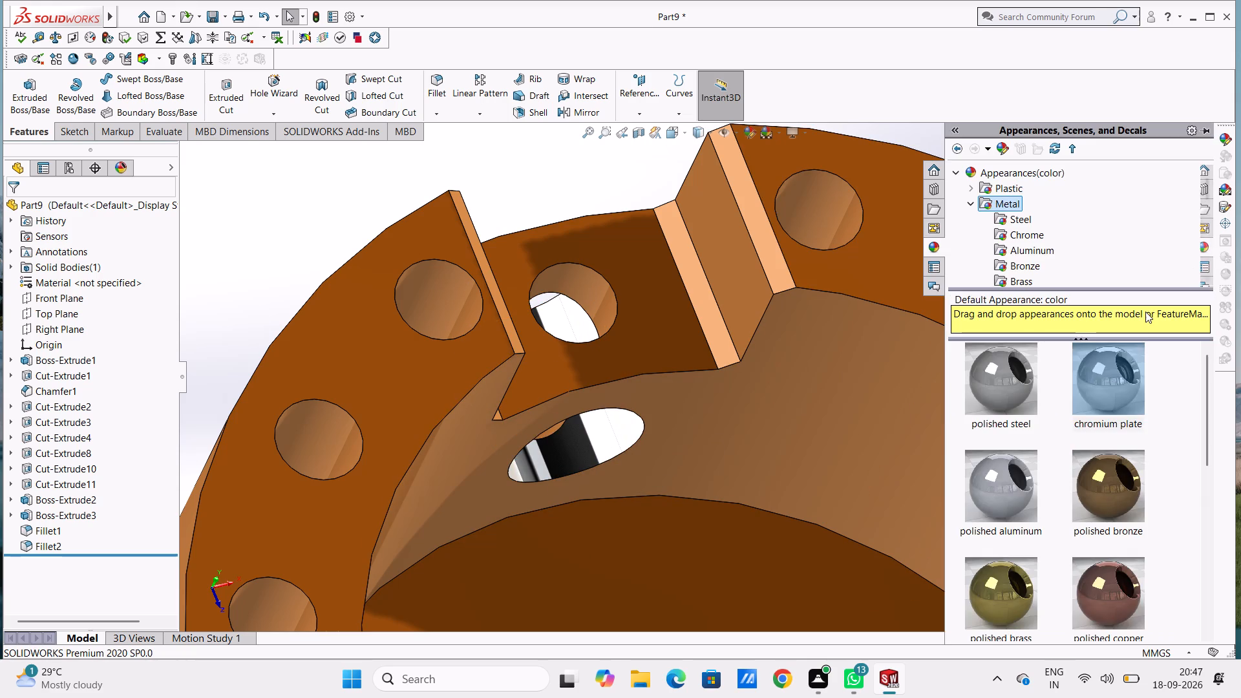
pyautogui.moveTo(1116, 389); pyautogui.dragTo(590, 286)
pyautogui.click(590, 286)
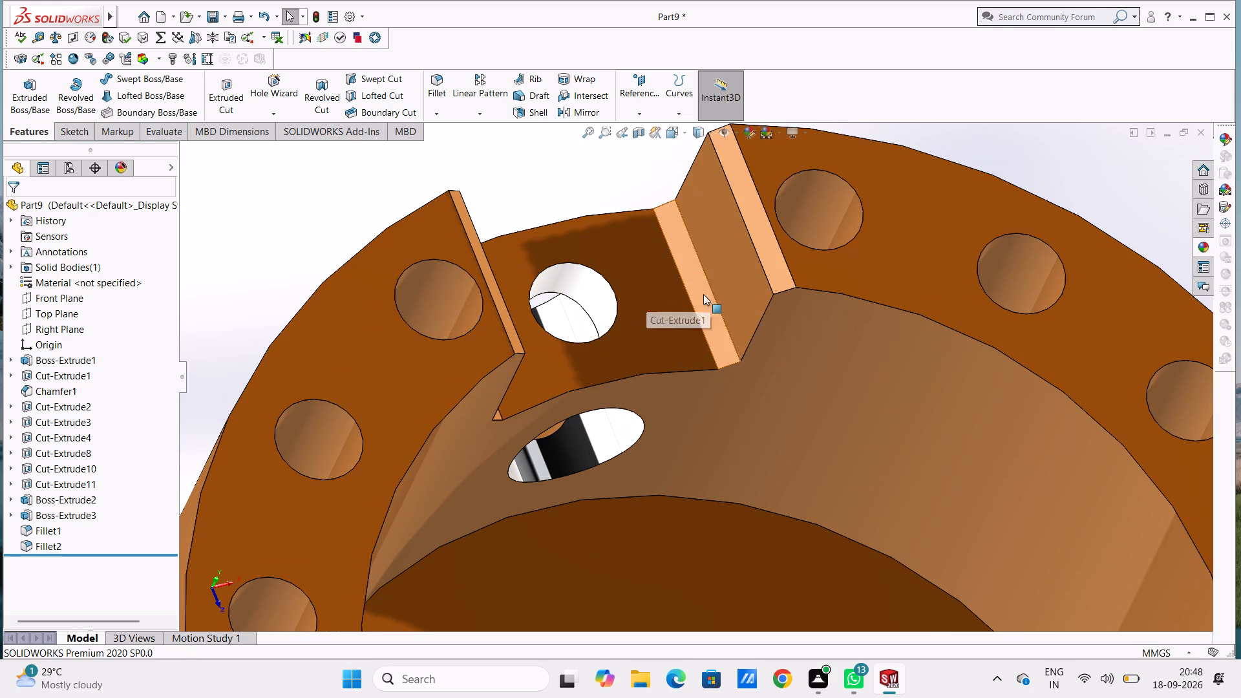
# Apply chromium plate to only the lower and upper chamfer faces along the visible side wall of the round-end notch.
pyautogui.scroll(-6, 591, 216)
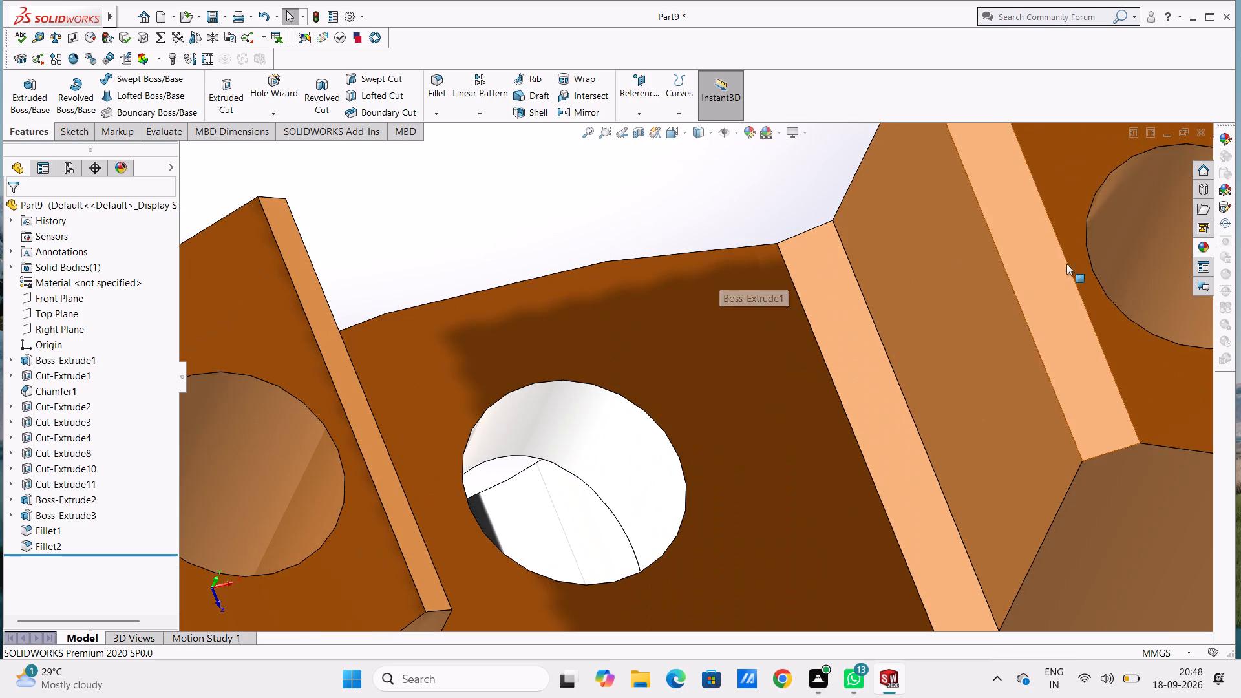
pyautogui.click(1205, 249)
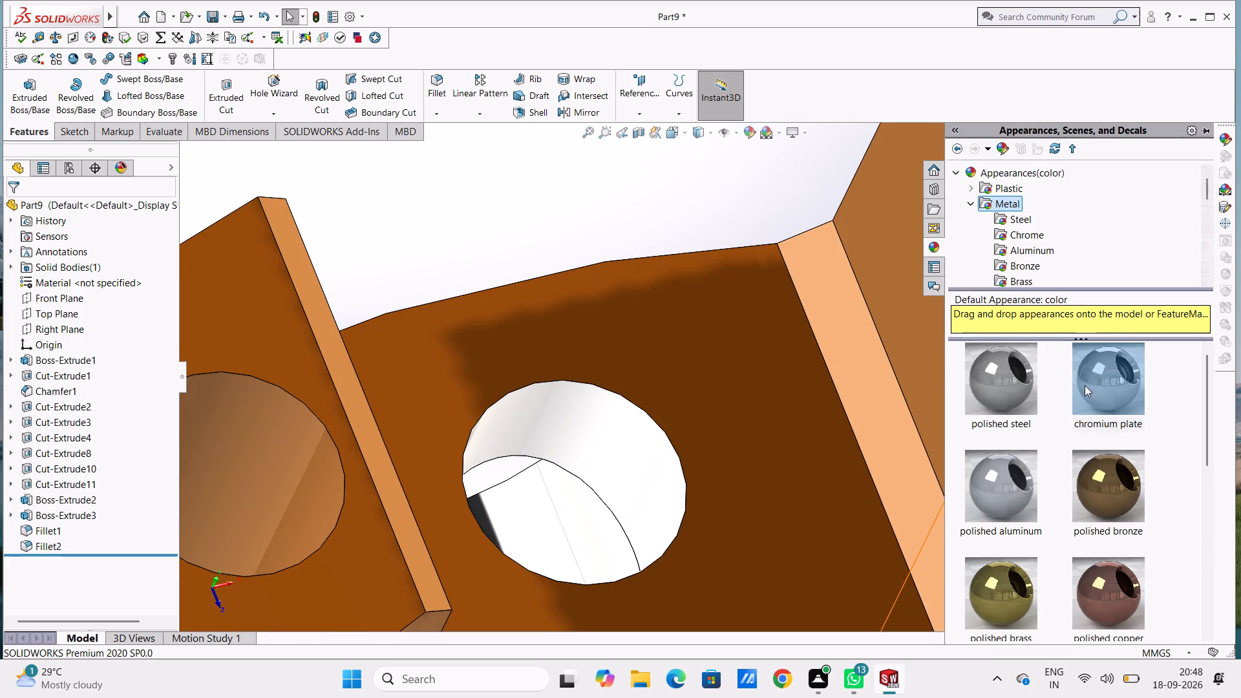
pyautogui.moveTo(1088, 384); pyautogui.dragTo(871, 436)
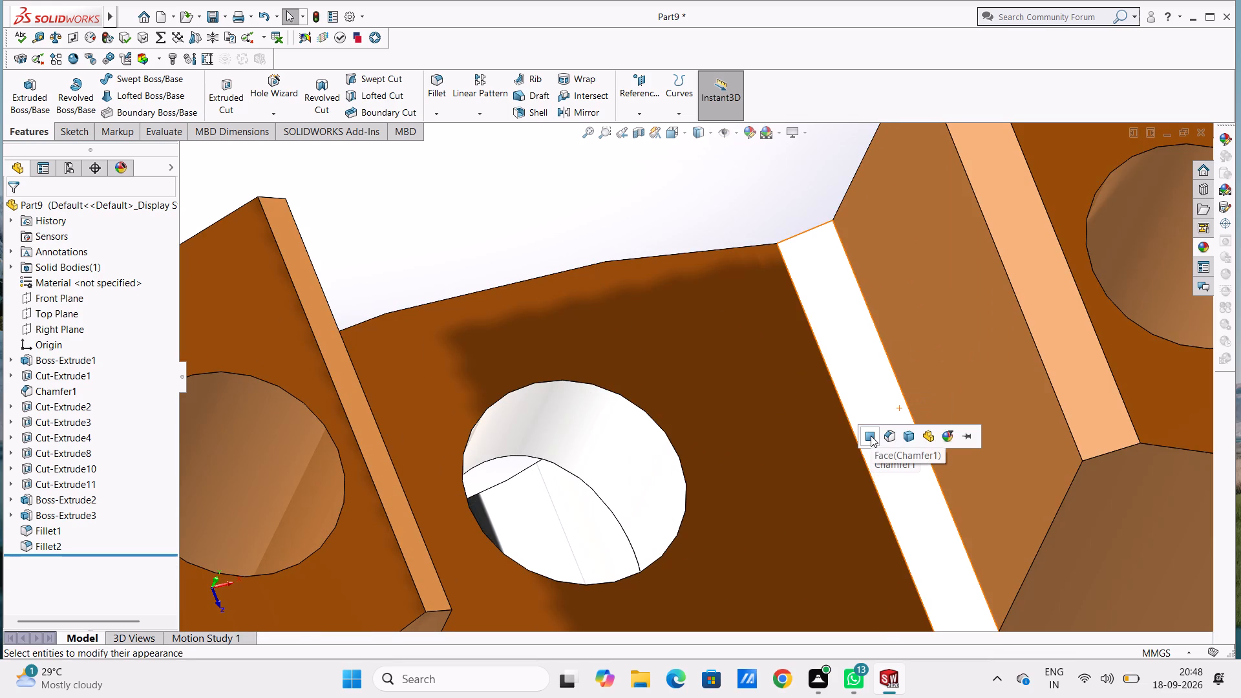
pyautogui.click(871, 436)
pyautogui.click(1205, 253)
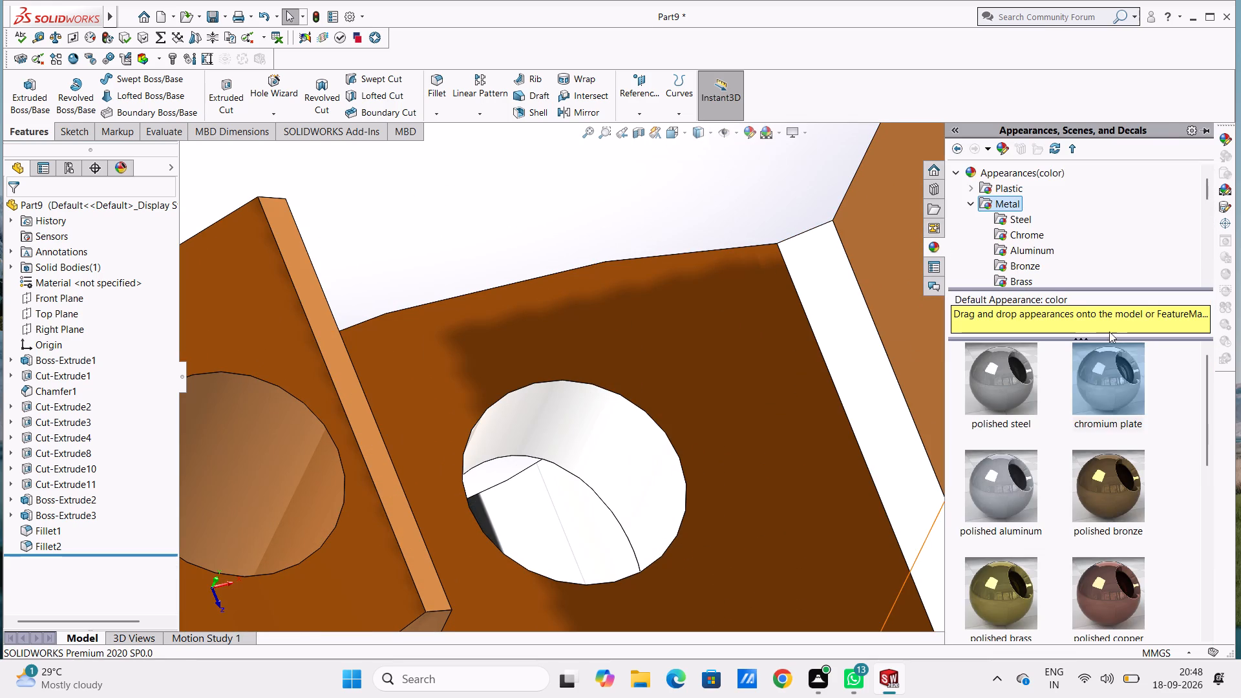
pyautogui.moveTo(1101, 362); pyautogui.dragTo(1059, 290)
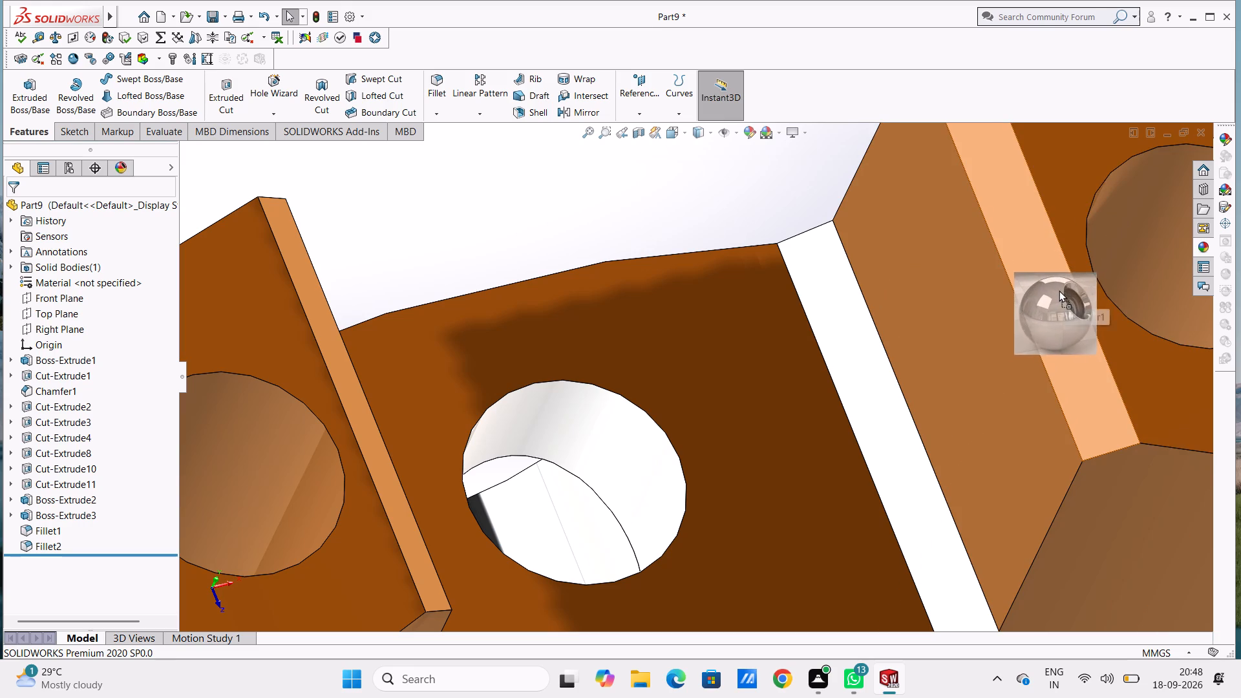
pyautogui.moveTo(1059, 290); pyautogui.dragTo(1055, 304)
pyautogui.click(1054, 304)
# Apply chromium plate to only the inner face of the rim's pattern hole directly beside the plated notch chamfer.
pyautogui.scroll(4, 1053, 306)
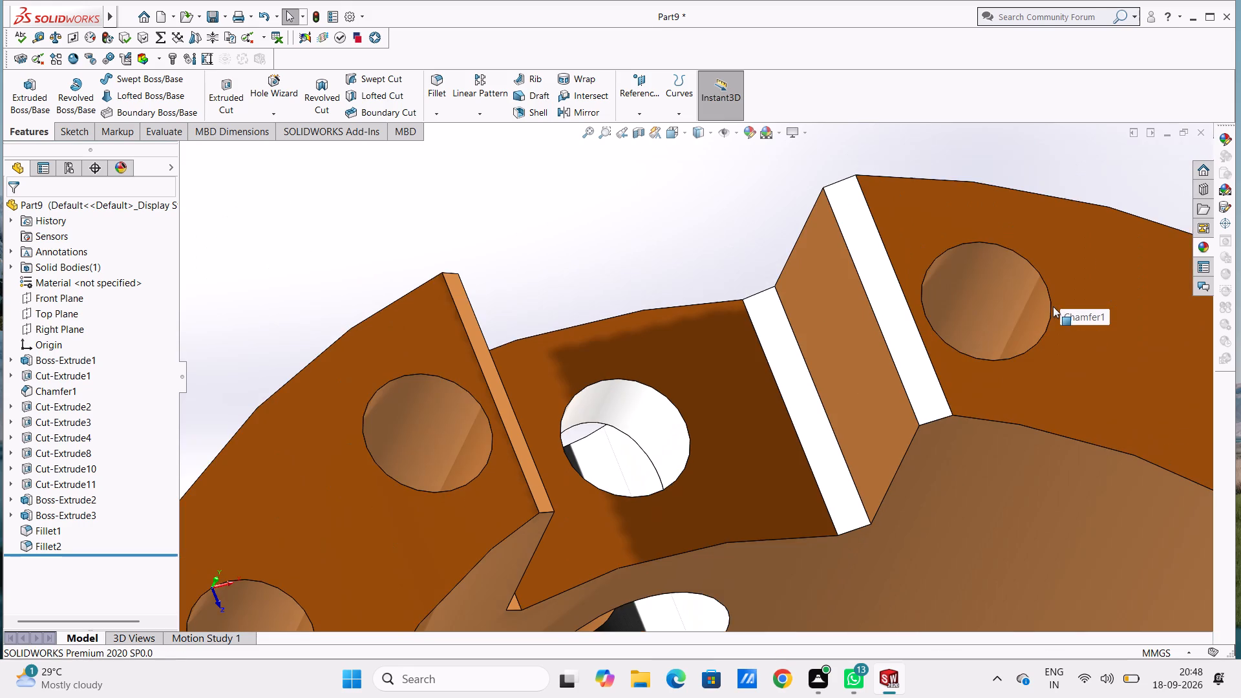
pyautogui.scroll(-4, 937, 294)
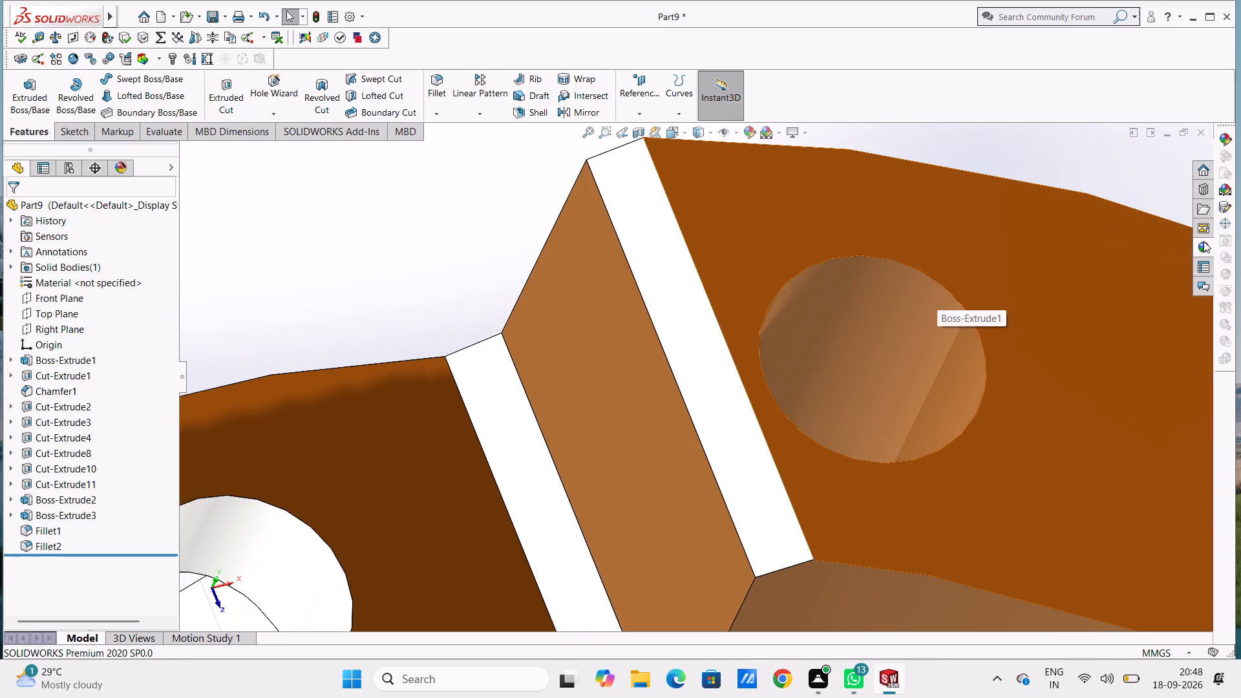
pyautogui.click(1204, 244)
pyautogui.moveTo(1097, 374); pyautogui.dragTo(883, 347)
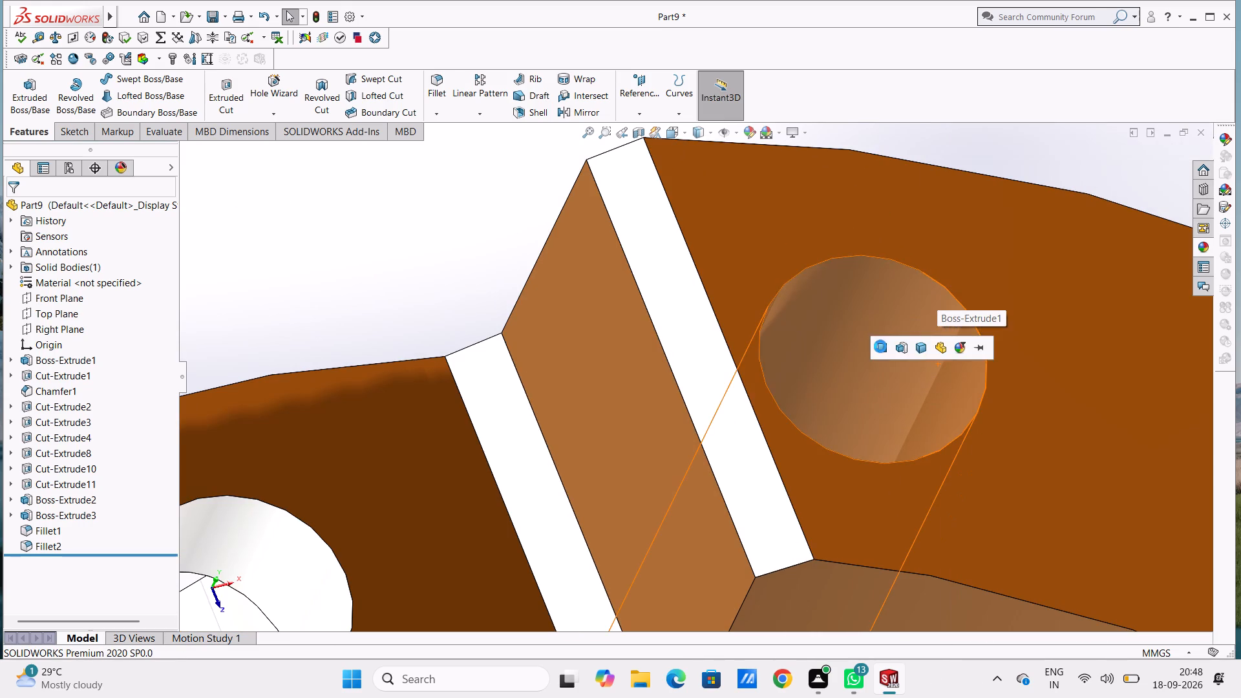
pyautogui.click(880, 345)
# Apply chromium plate to only the inner face of the second pattern hole along the rim from the notch.
pyautogui.scroll(5, 891, 346)
pyautogui.scroll(-5, 980, 370)
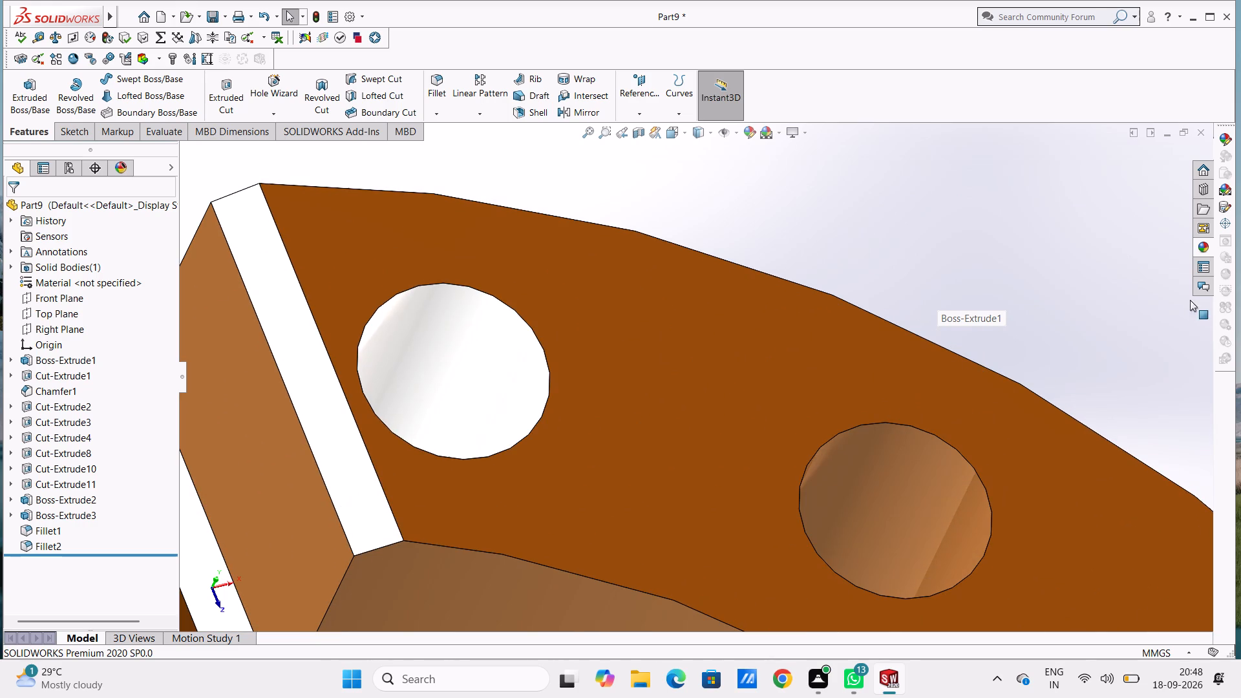
pyautogui.click(1198, 247)
pyautogui.moveTo(1116, 363); pyautogui.dragTo(1105, 365)
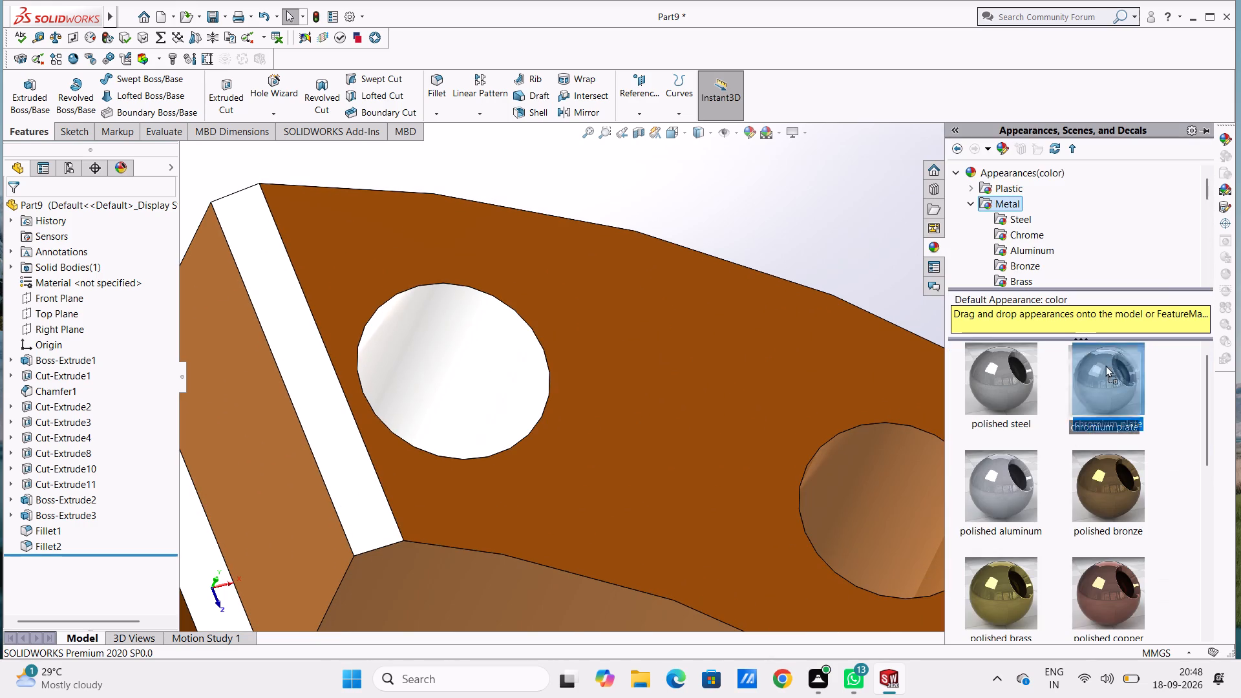
pyautogui.moveTo(1105, 365); pyautogui.dragTo(895, 465)
pyautogui.click(895, 465)
# Apply chromium plate to only the inner face of the third pattern hole along the same side of the rim.
pyautogui.scroll(4, 893, 466)
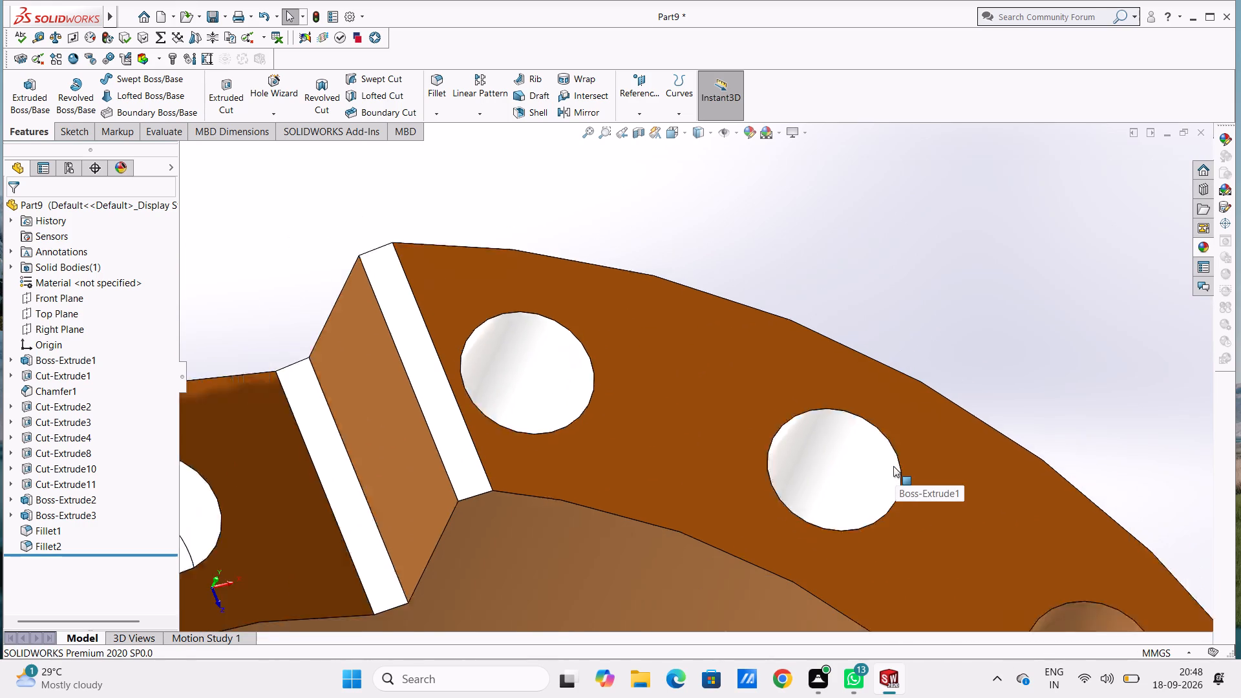
pyautogui.scroll(1, 893, 466)
pyautogui.scroll(-5, 900, 561)
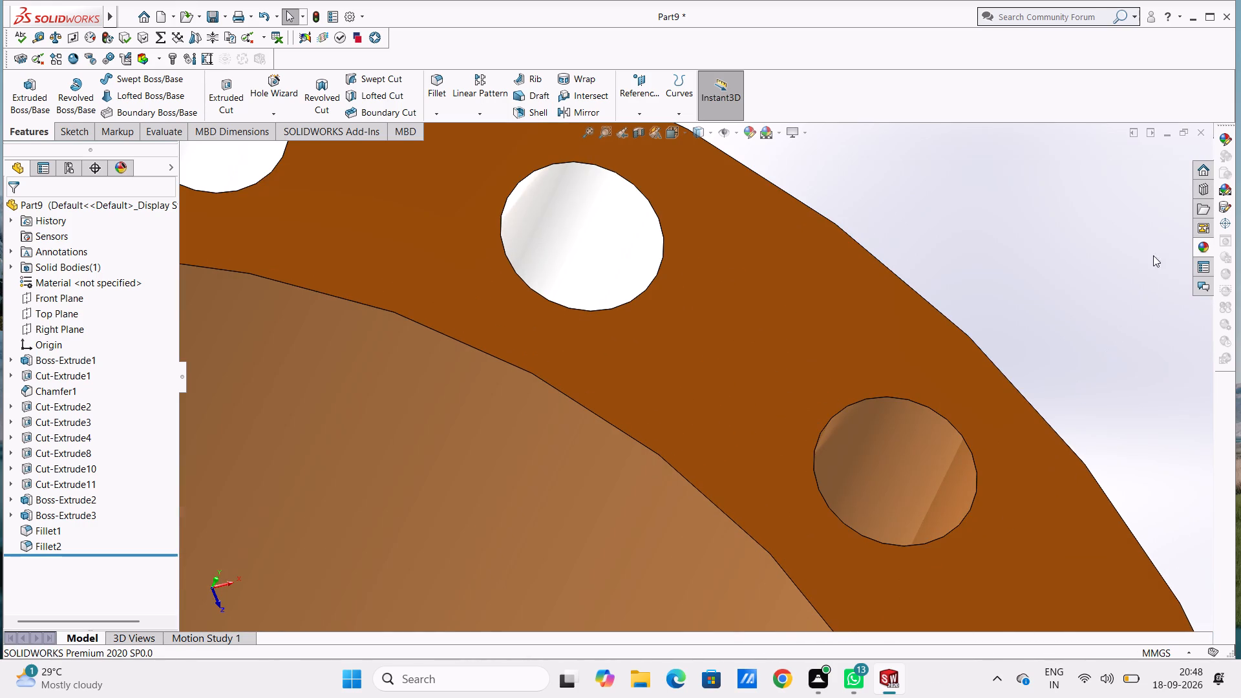
pyautogui.click(1207, 252)
pyautogui.moveTo(1108, 381); pyautogui.dragTo(864, 461)
pyautogui.click(860, 460)
# Apply chromium plate to only the inner face of the fourth pattern hole along the same side of the rim.
pyautogui.scroll(6, 860, 460)
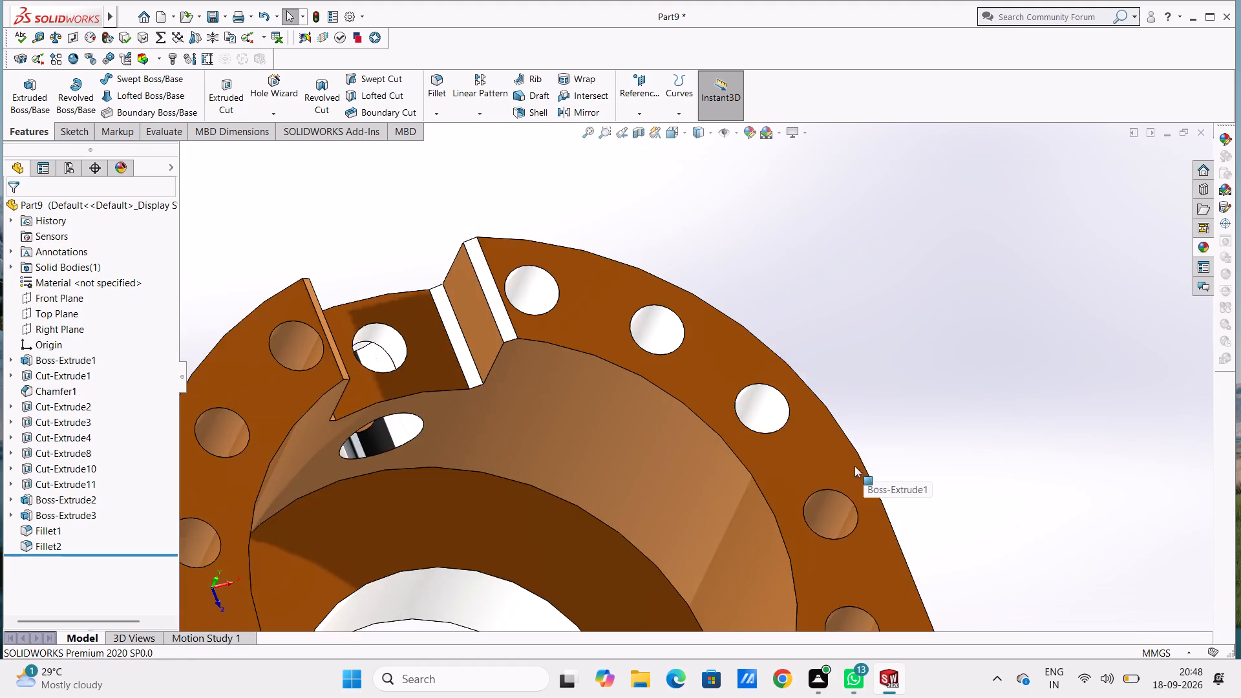
pyautogui.scroll(6, 840, 479)
pyautogui.scroll(-6, 725, 440)
pyautogui.scroll(-7, 741, 326)
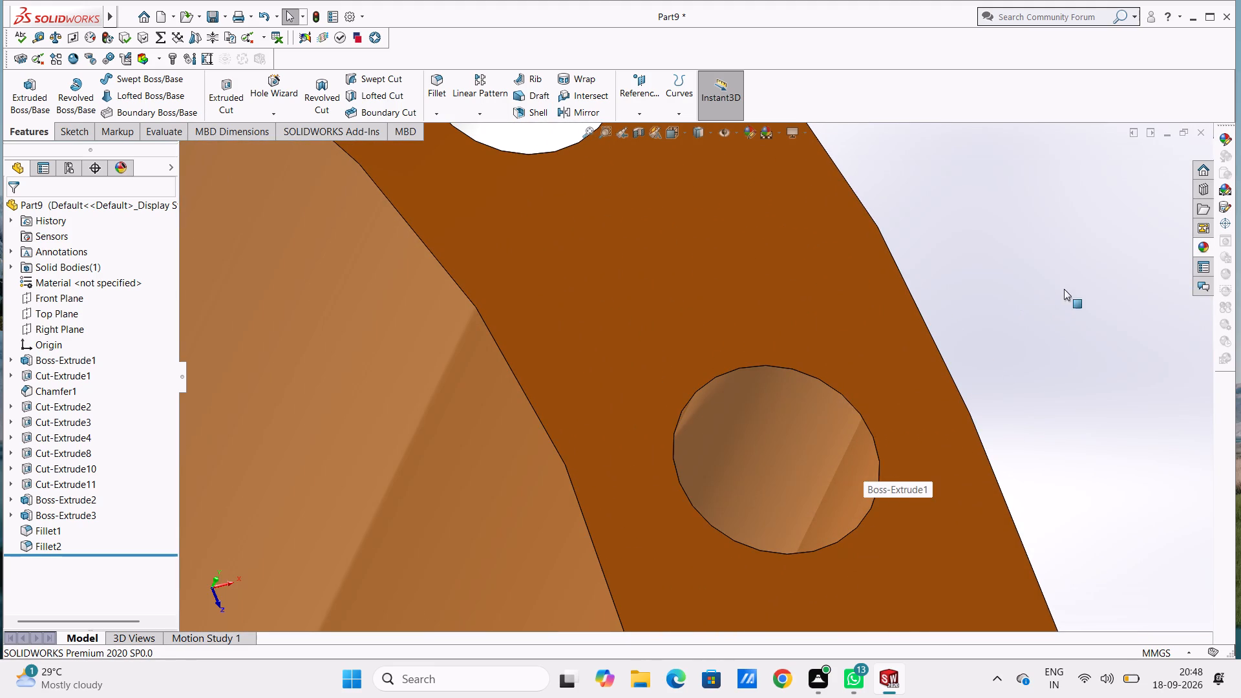
pyautogui.click(1202, 249)
pyautogui.moveTo(1123, 361); pyautogui.dragTo(1110, 367)
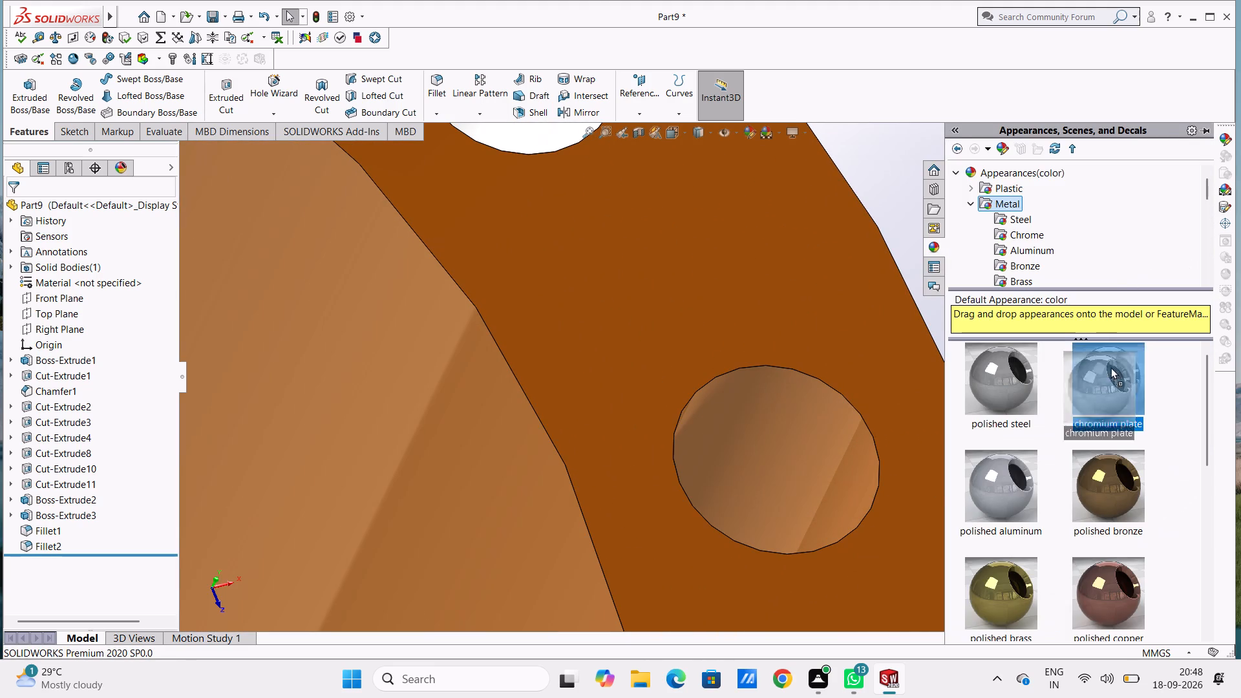
pyautogui.moveTo(1110, 367); pyautogui.dragTo(819, 445)
pyautogui.click(818, 445)
# Apply chromium plate to only the inner face of the fifth pattern hole along the same side of the rim.
pyautogui.scroll(7, 816, 445)
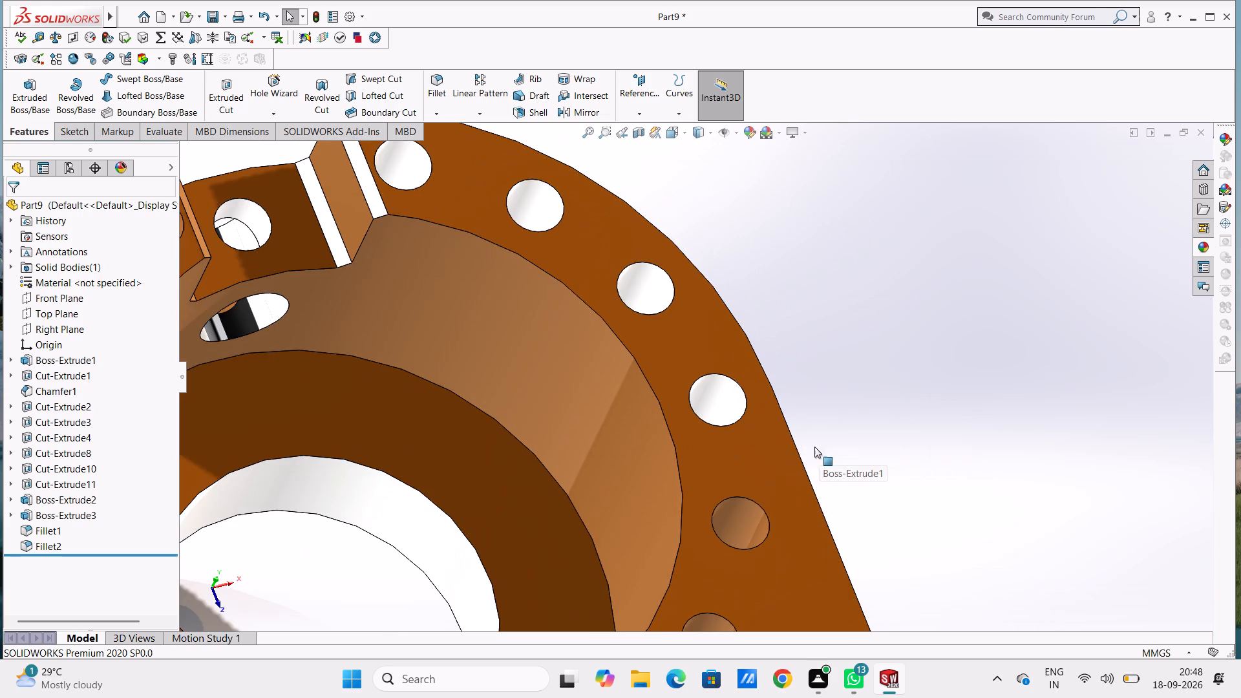
pyautogui.scroll(-7, 743, 563)
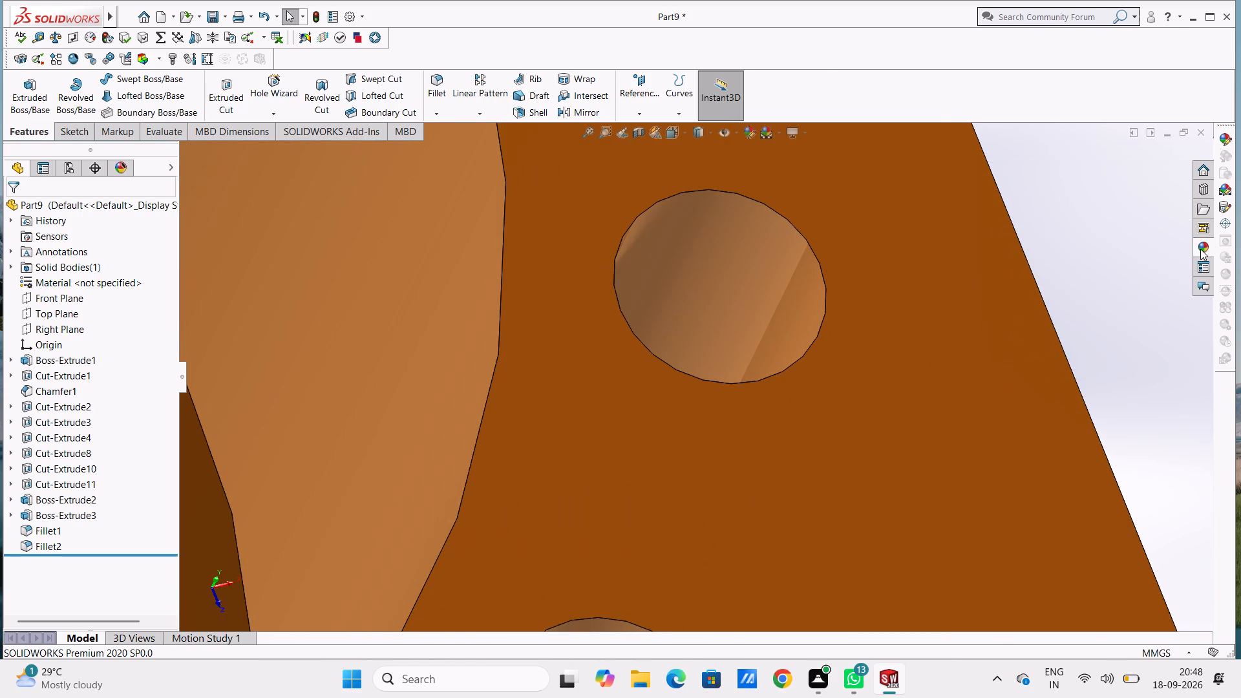
pyautogui.click(1200, 249)
pyautogui.moveTo(1112, 366); pyautogui.dragTo(750, 278)
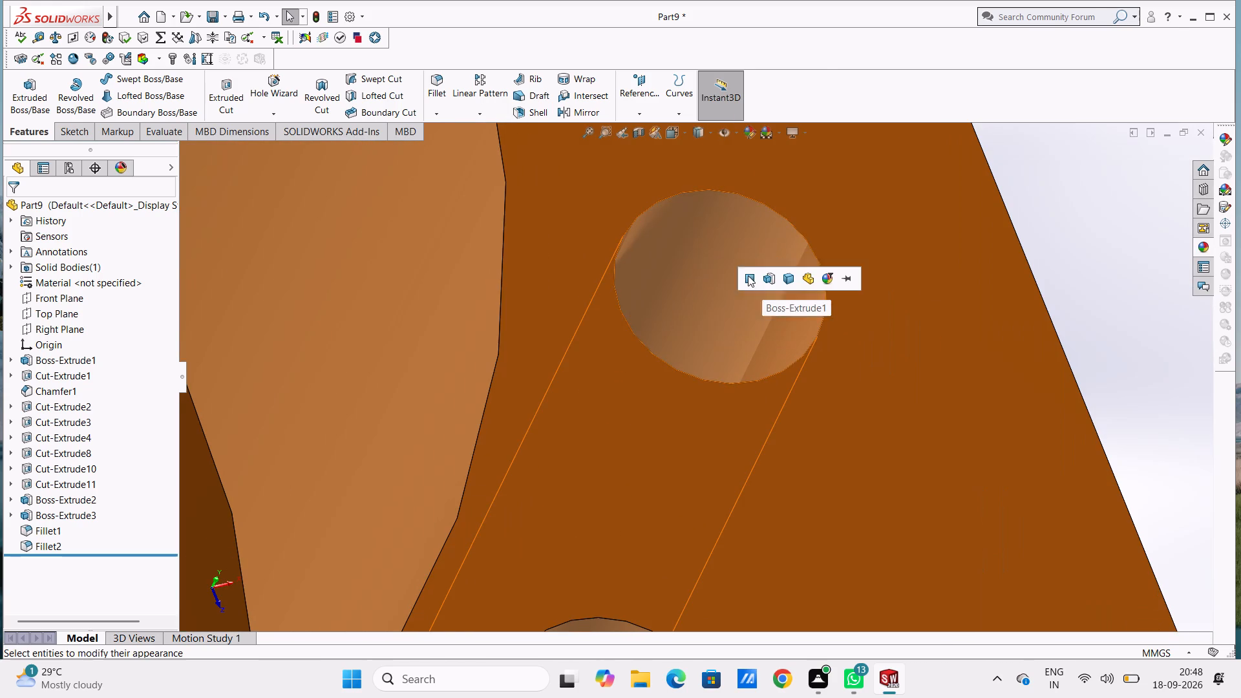
pyautogui.click(748, 275)
# Apply chromium plate to only the inner face of the sixth pattern hole along the same side of the rim.
pyautogui.scroll(11, 728, 328)
pyautogui.scroll(-3, 682, 485)
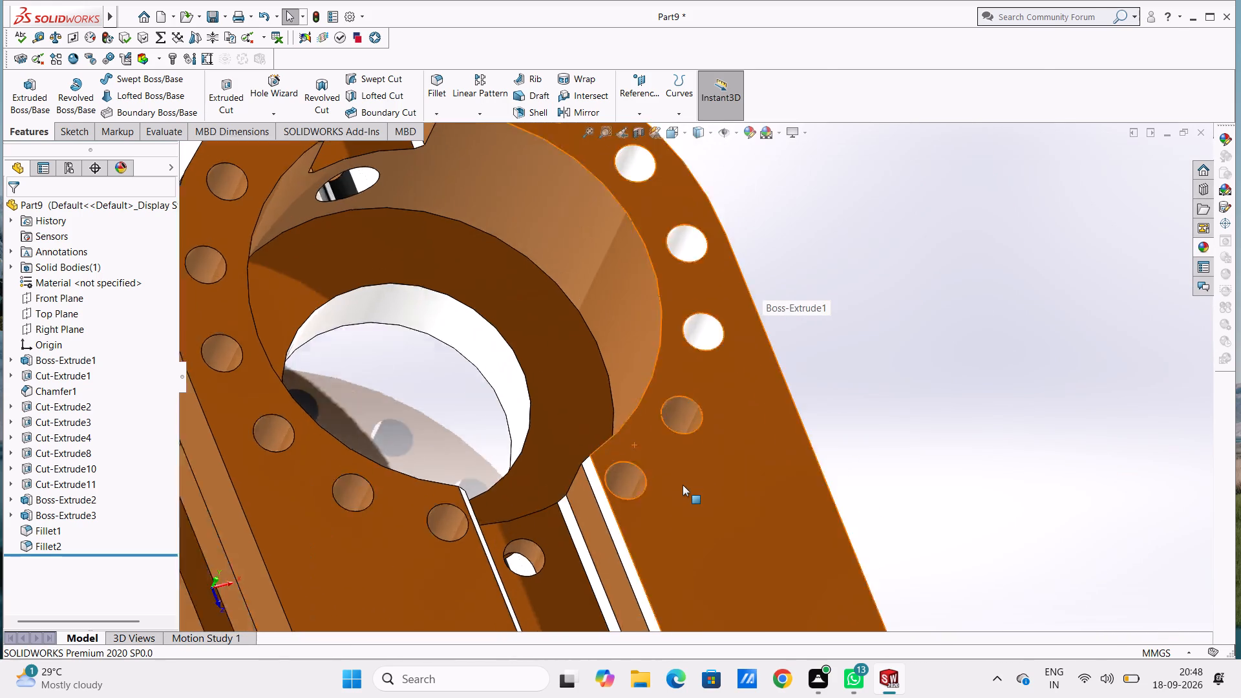
pyautogui.scroll(-4, 683, 485)
pyautogui.click(1207, 249)
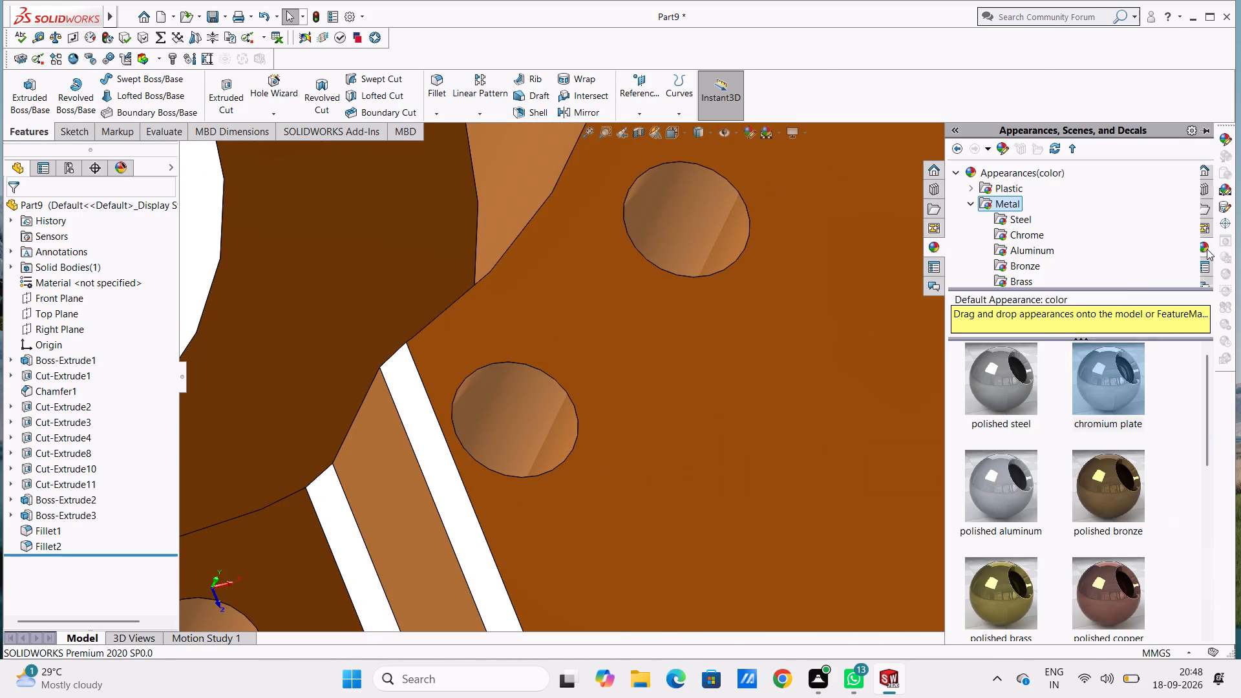
pyautogui.moveTo(1094, 371); pyautogui.dragTo(688, 195)
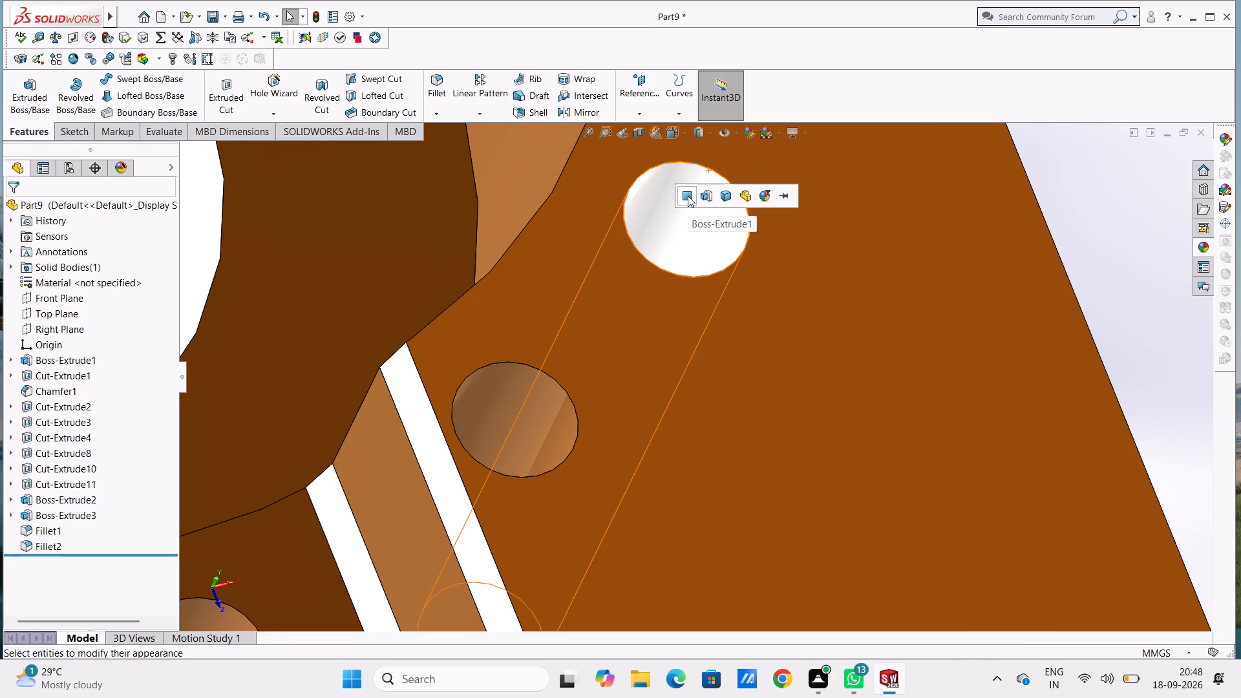
pyautogui.click(688, 196)
# Apply chromium plate to only the inner face of the seventh rim hole, beside the plated chamfer of the long channel.
pyautogui.scroll(5, 683, 226)
pyautogui.scroll(-11, 610, 370)
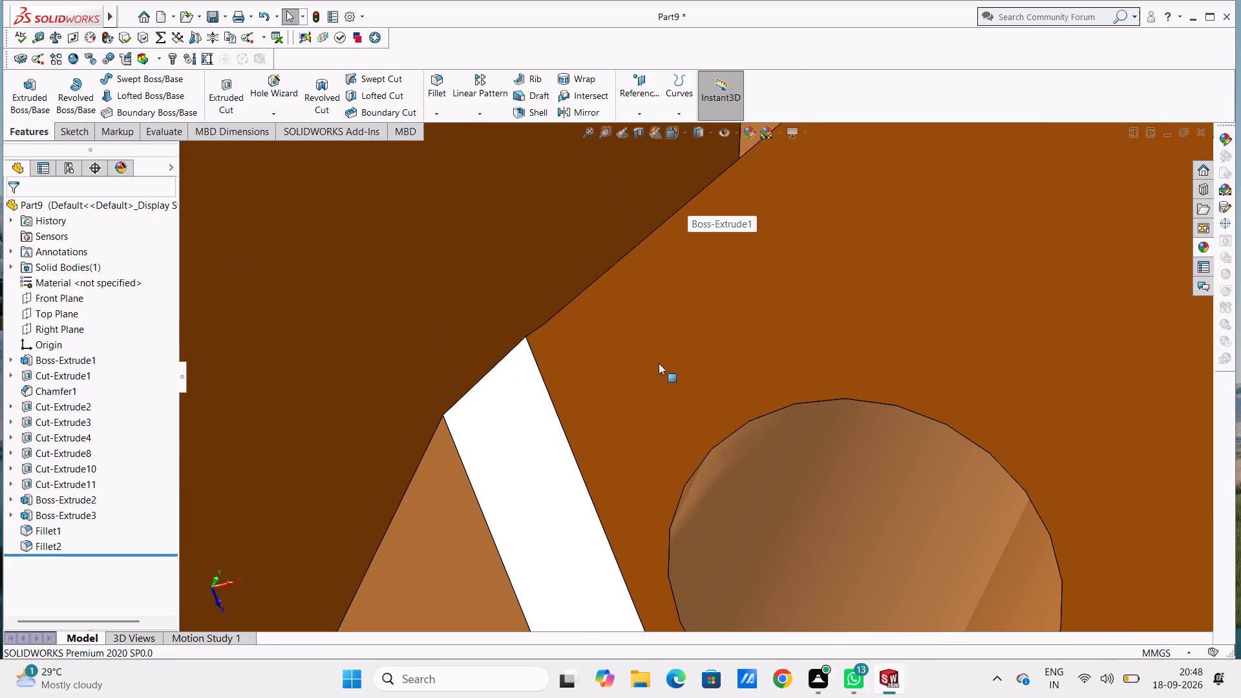
pyautogui.click(1199, 246)
pyautogui.moveTo(1113, 374); pyautogui.dragTo(995, 418)
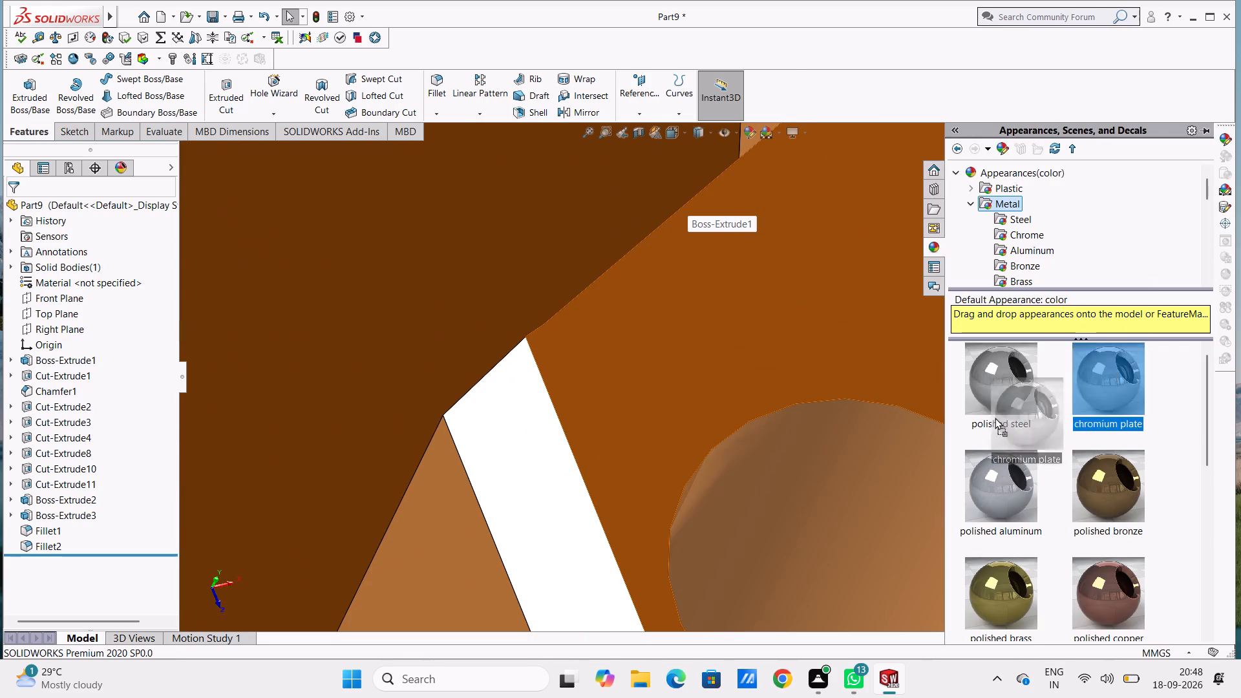
pyautogui.moveTo(995, 418); pyautogui.dragTo(874, 474)
pyautogui.click(873, 473)
# Apply chromium plate to only the inner face of the hole in the long channel's floor, beside the central bore.
pyautogui.scroll(6, 873, 472)
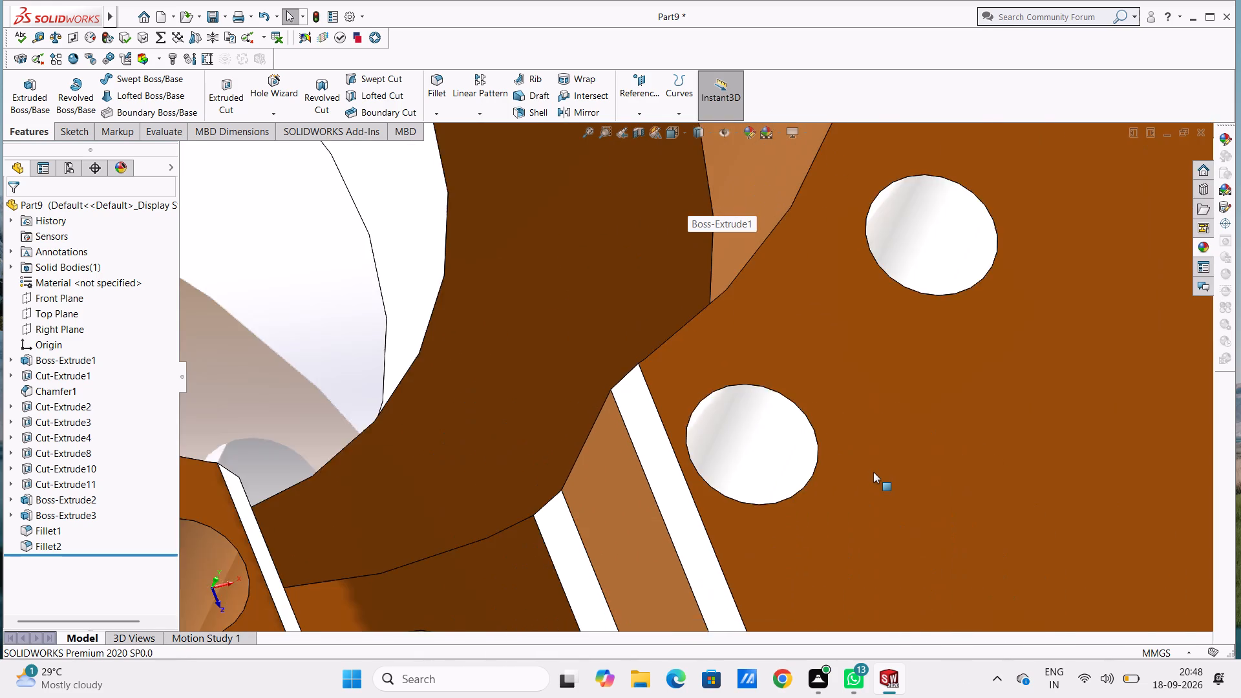
pyautogui.scroll(11, 873, 472)
pyautogui.scroll(-8, 637, 436)
pyautogui.scroll(-4, 674, 356)
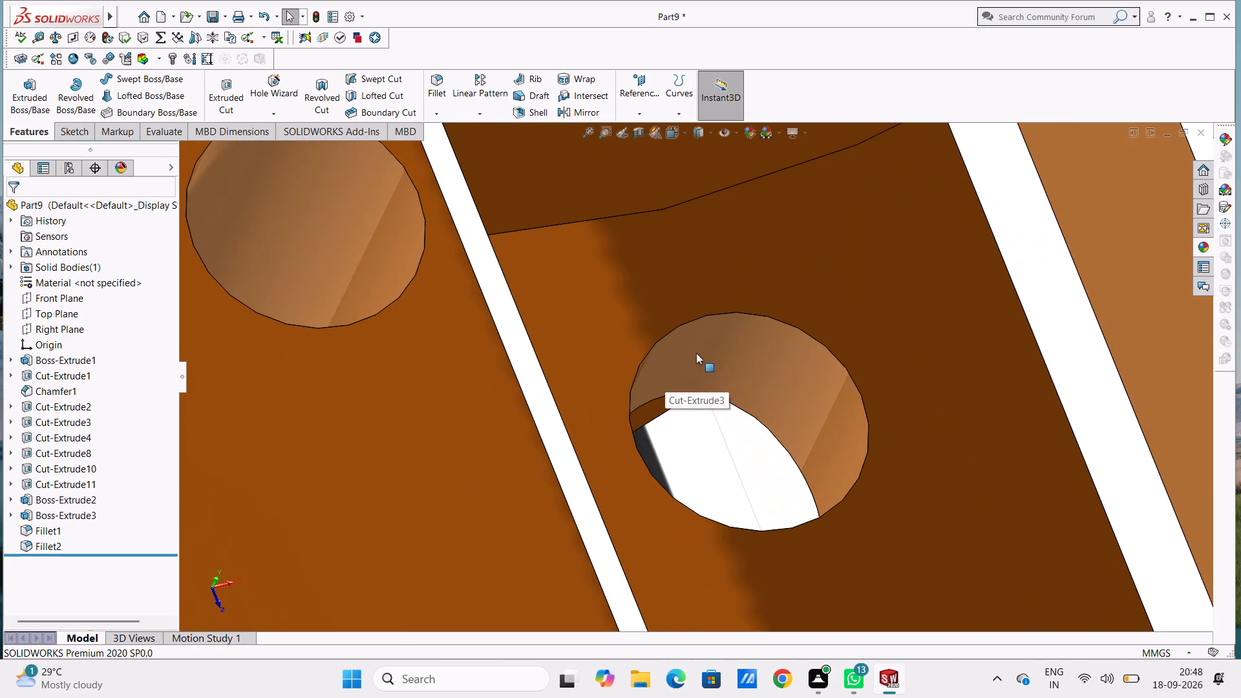
pyautogui.click(1197, 247)
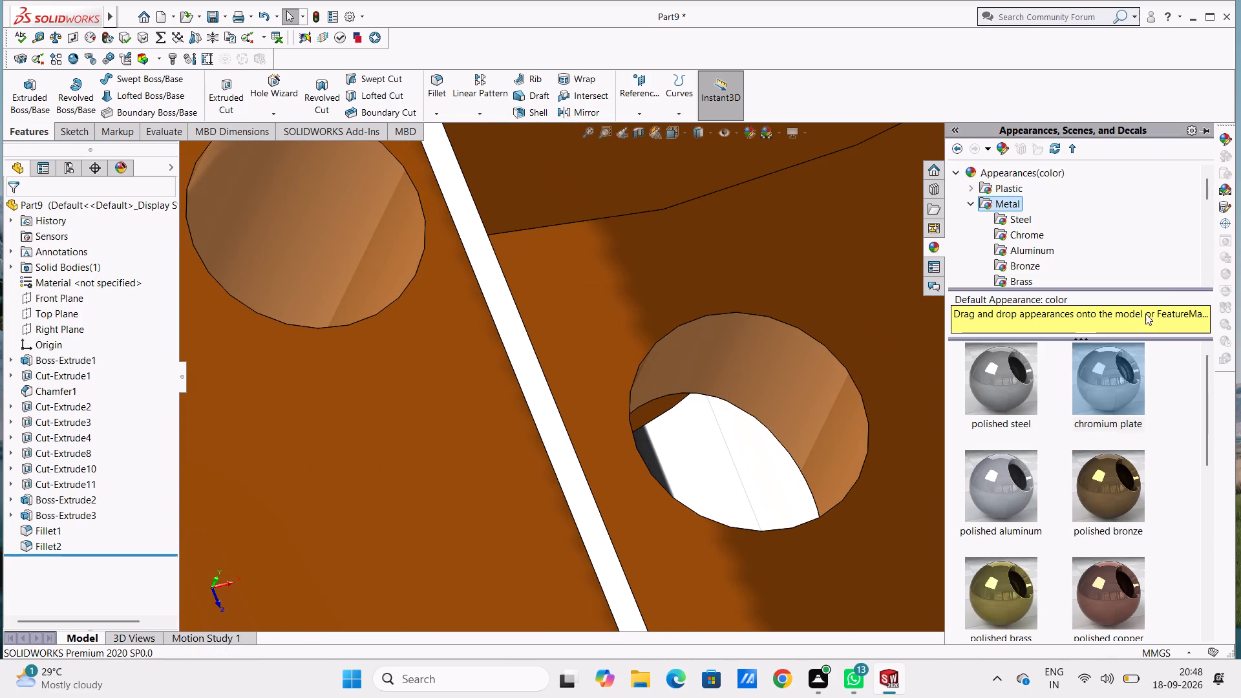
pyautogui.moveTo(1116, 381); pyautogui.dragTo(804, 376)
pyautogui.click(803, 376)
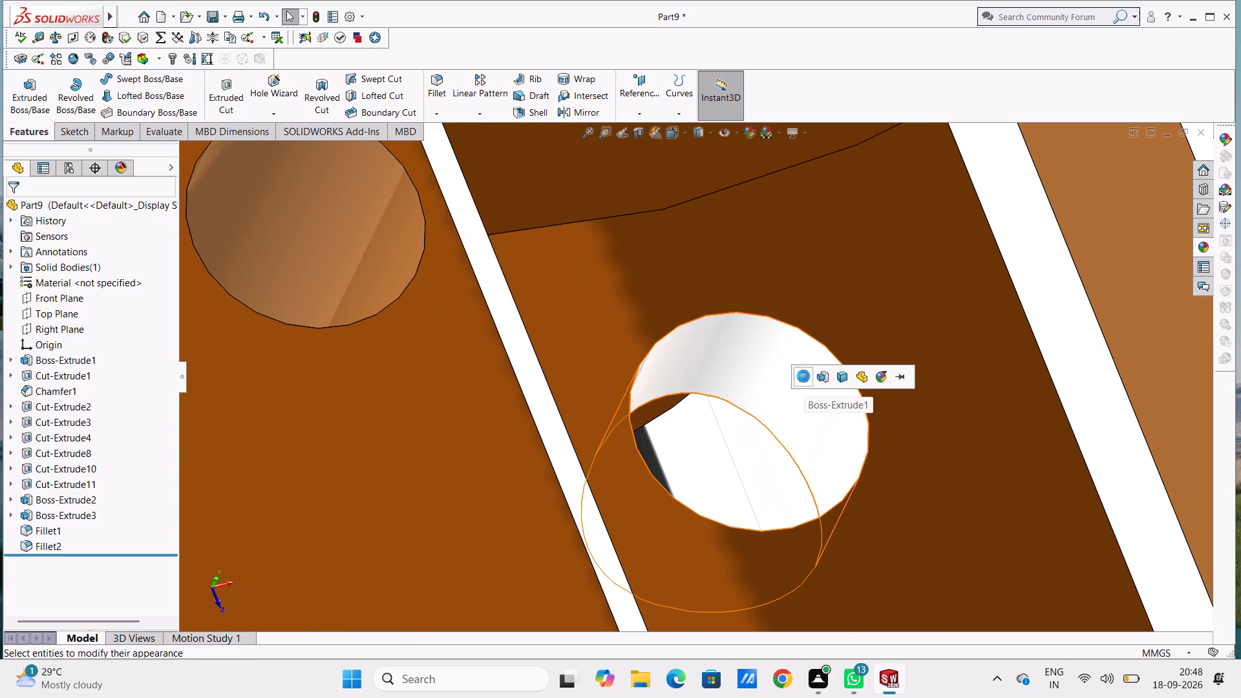
# Apply chromium plate to only the inner face of the rim hole directly beside the end notch, on the rim's still-orange side.
pyautogui.scroll(11, 804, 374)
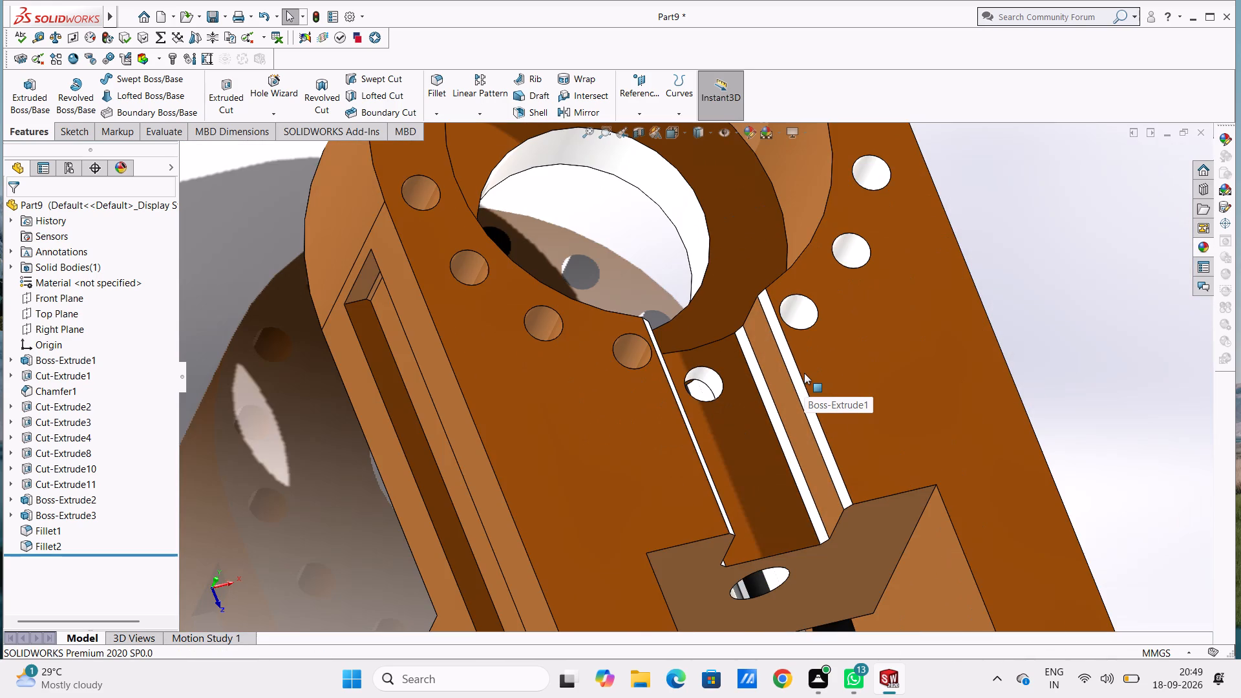
pyautogui.scroll(-3, 500, 259)
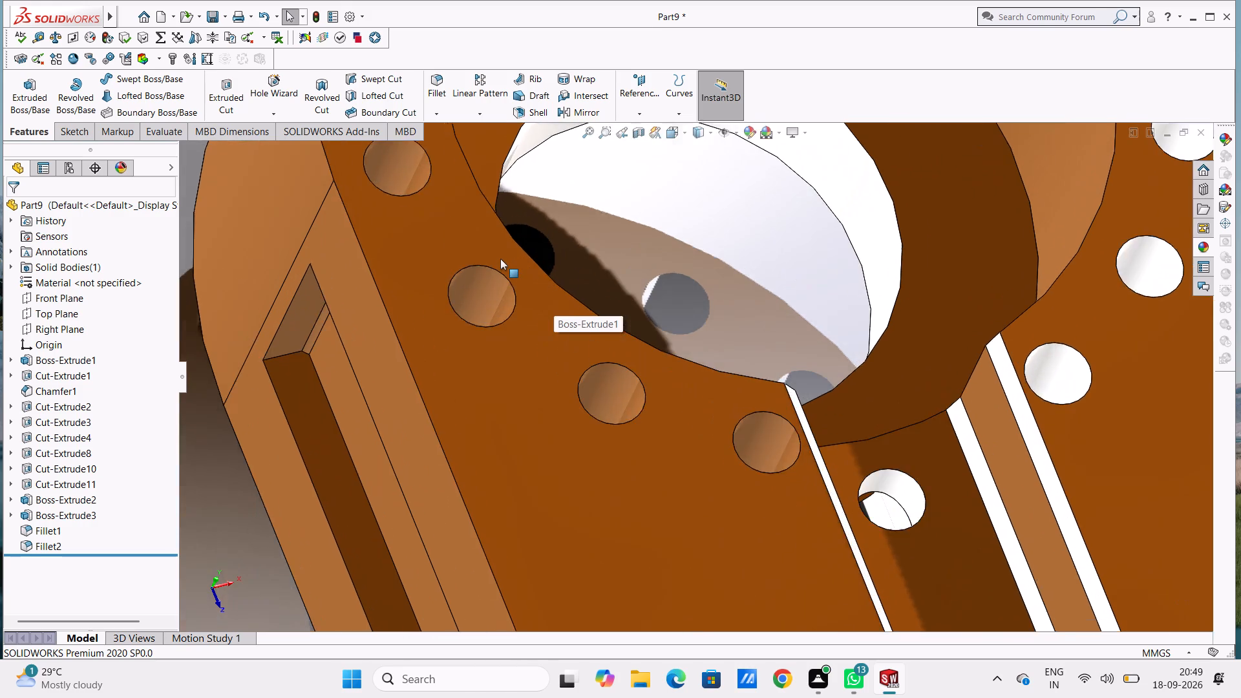
pyautogui.scroll(9, 500, 259)
pyautogui.scroll(-8, 628, 261)
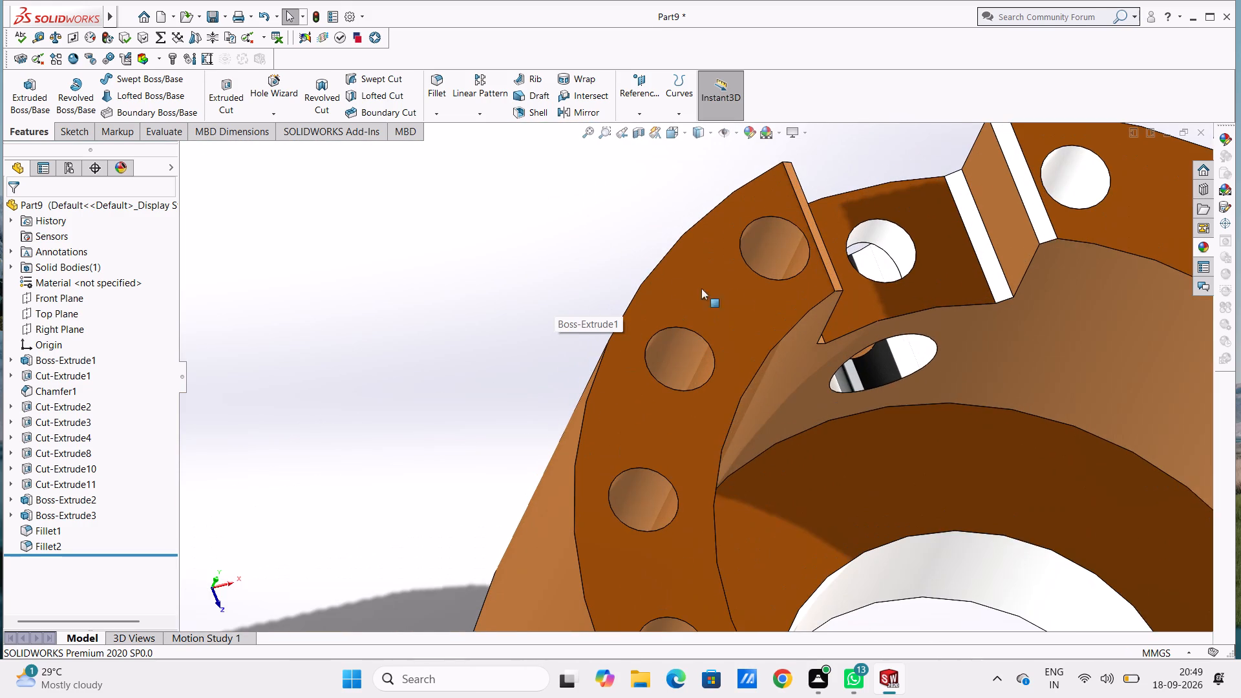
pyautogui.click(1198, 248)
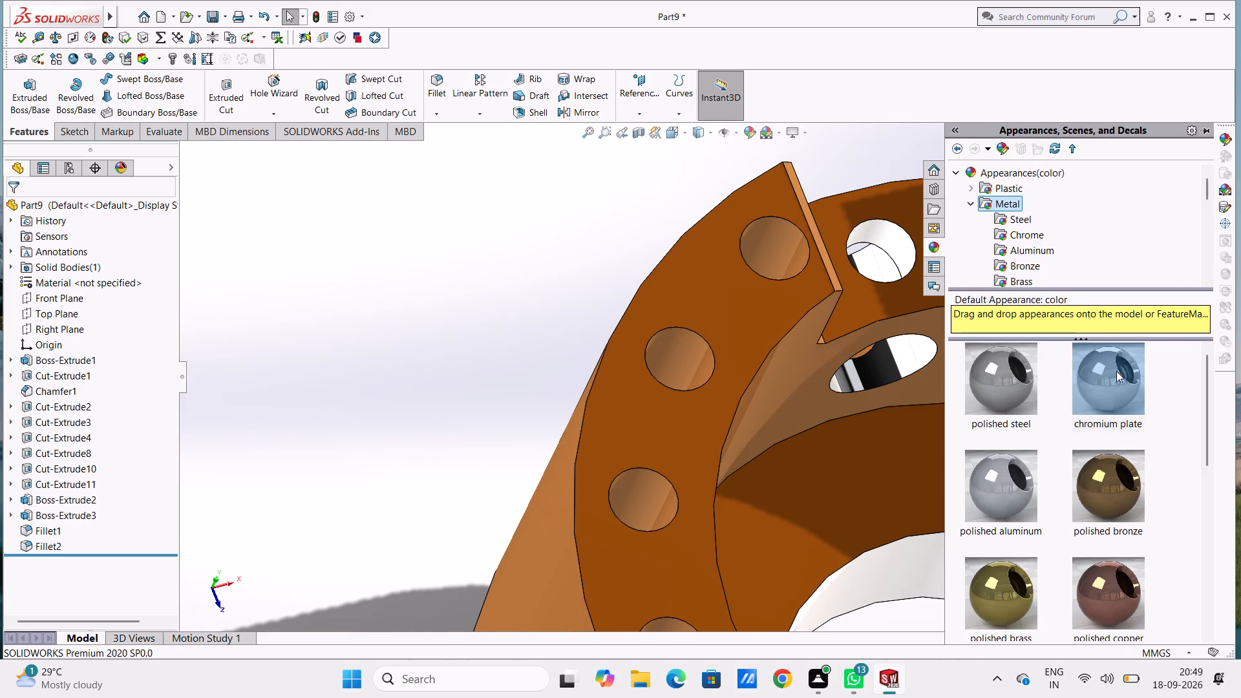
pyautogui.moveTo(1116, 372); pyautogui.dragTo(783, 235)
pyautogui.click(782, 232)
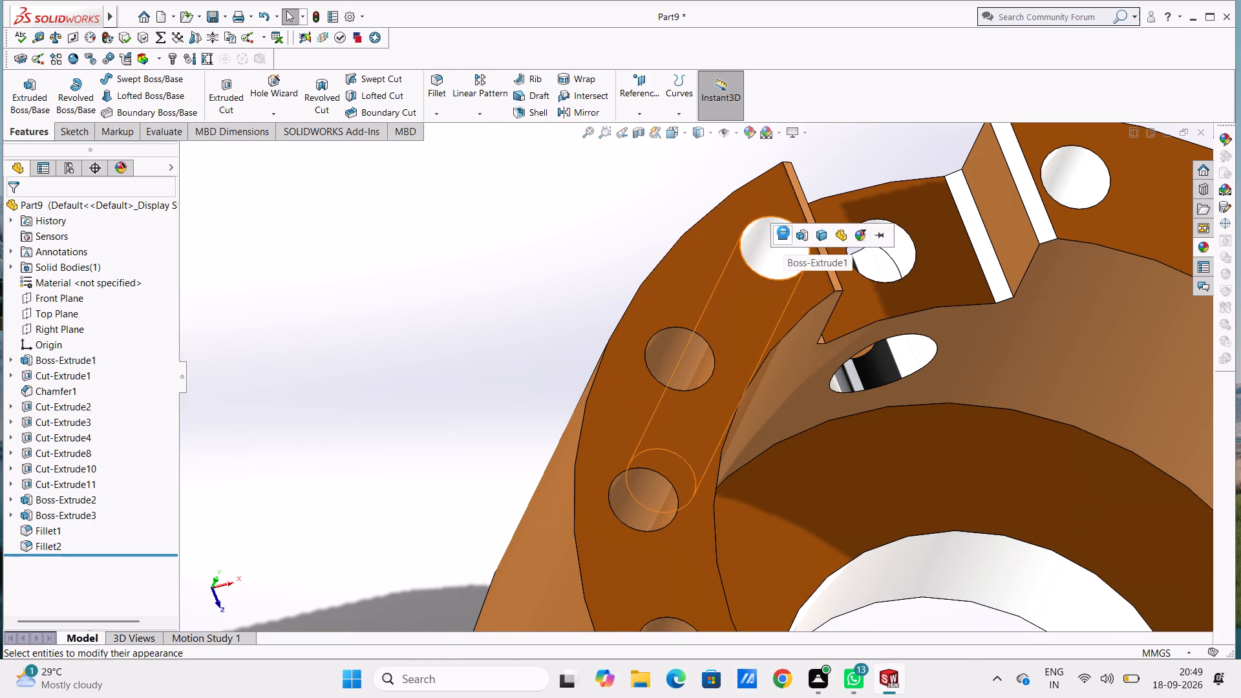
# Apply chromium plate to only the inner face of the rim hole beside the long channel, on the rim's still-orange side.
pyautogui.scroll(7, 788, 255)
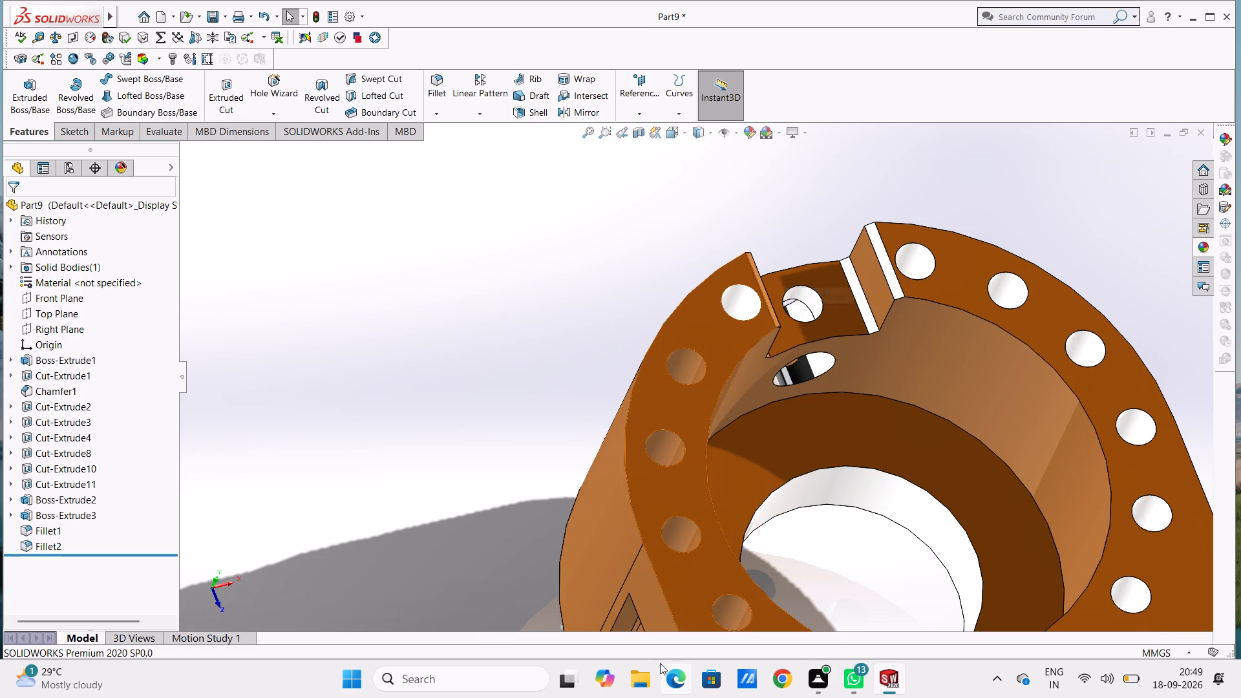
pyautogui.scroll(7, 641, 469)
pyautogui.scroll(-7, 644, 456)
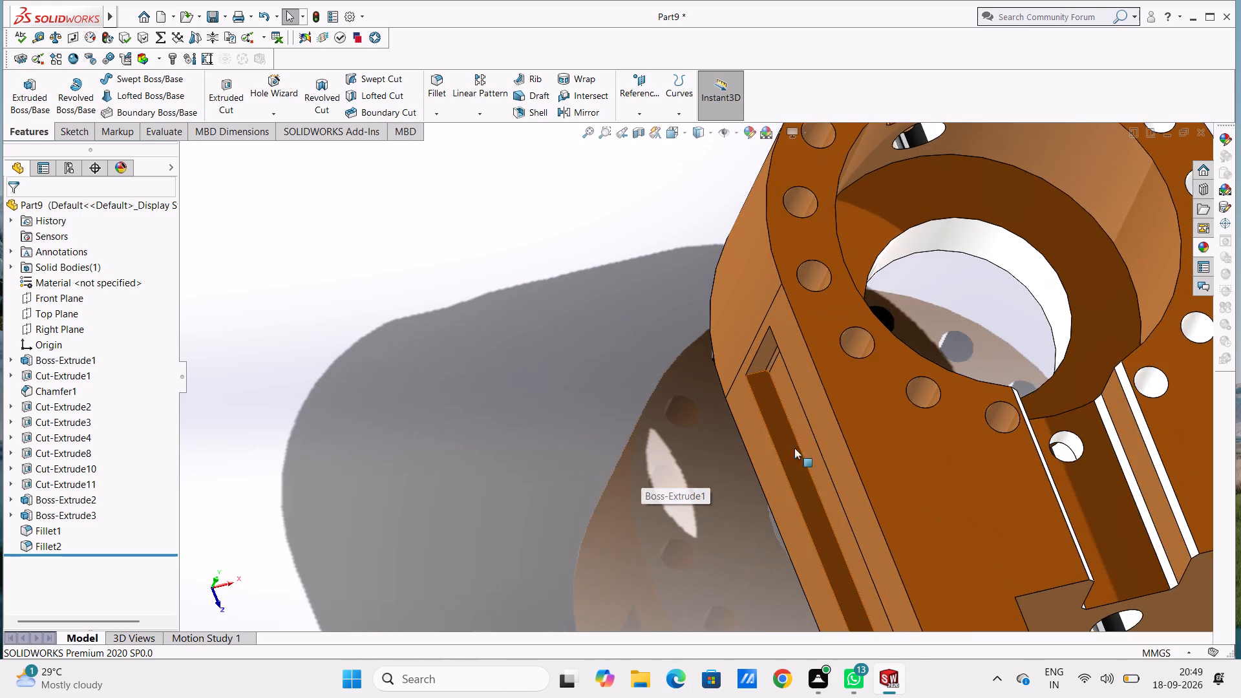
pyautogui.scroll(-4, 808, 406)
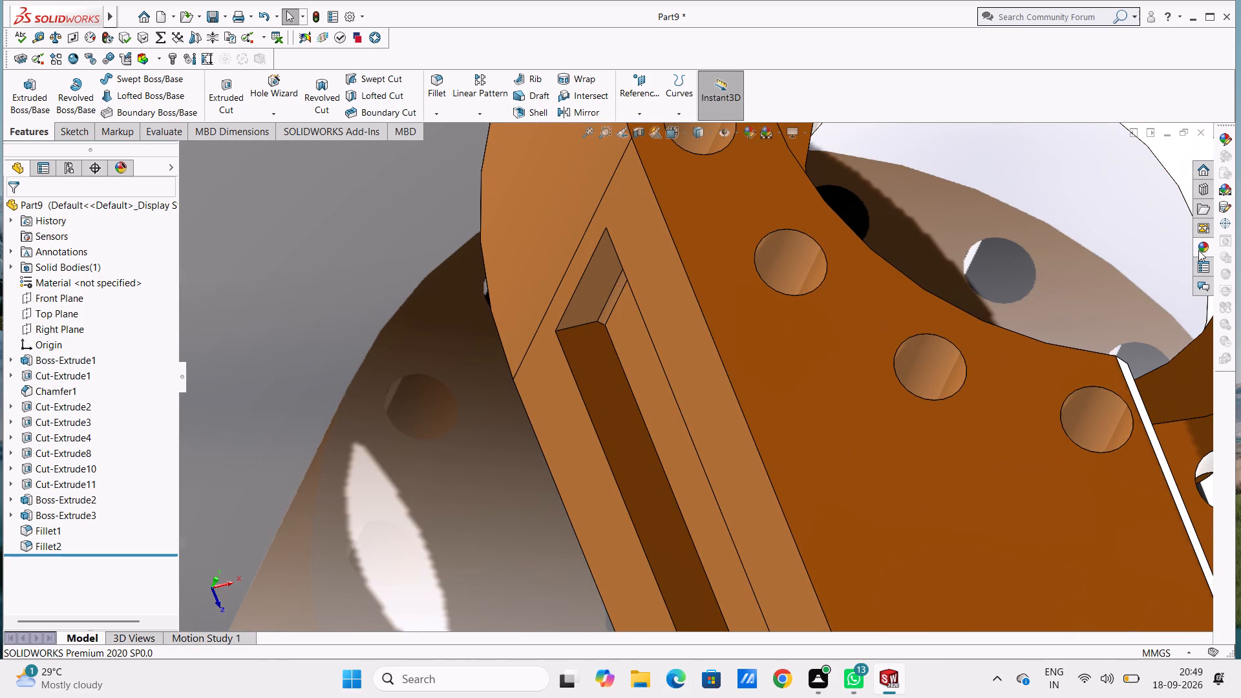
pyautogui.click(1200, 243)
pyautogui.moveTo(1133, 361); pyautogui.dragTo(933, 375)
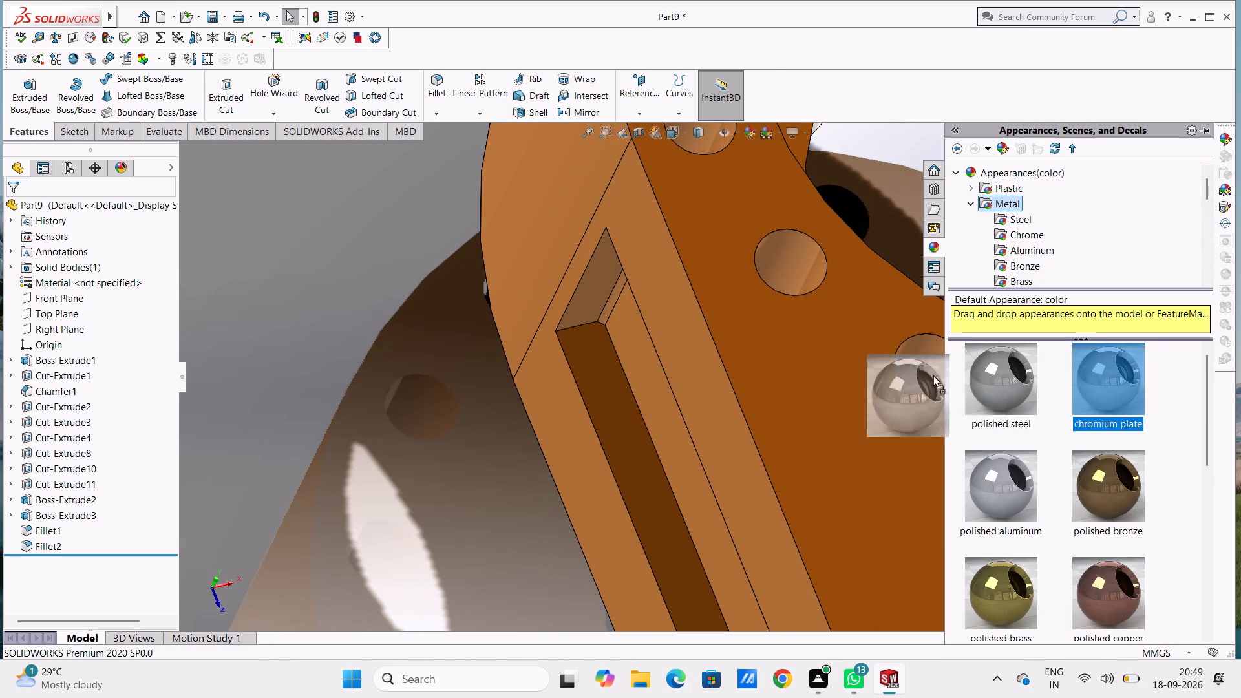
pyautogui.moveTo(933, 375); pyautogui.dragTo(1138, 414)
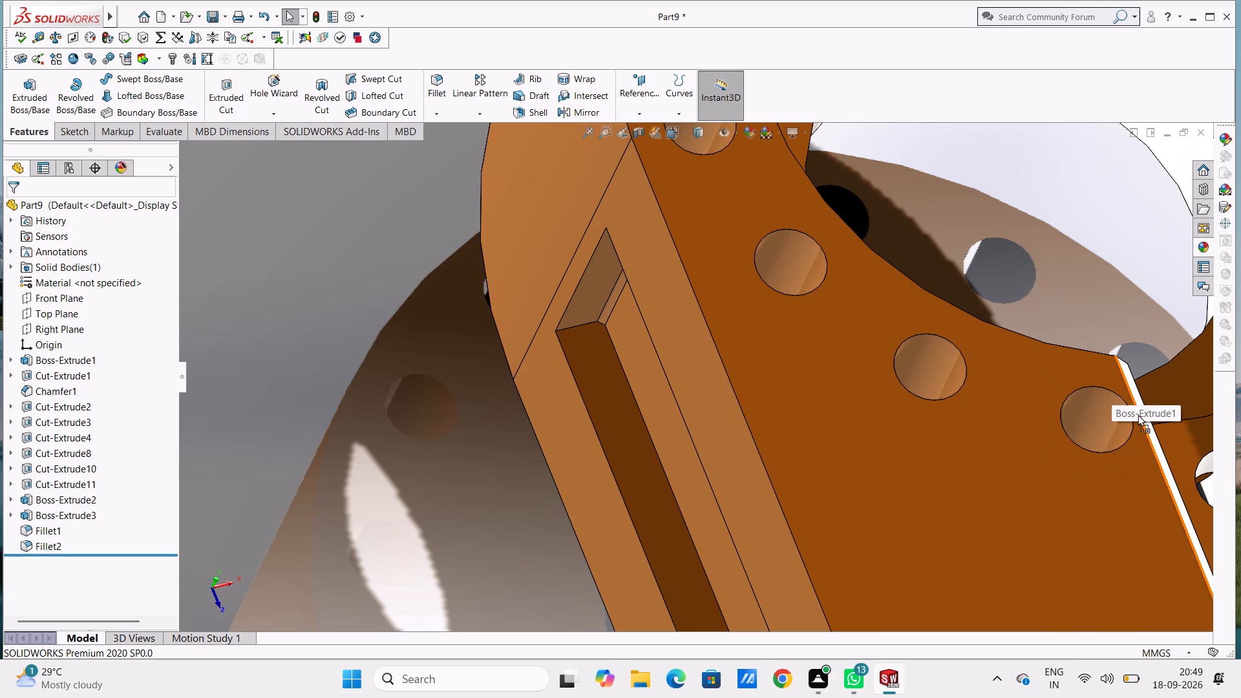
pyautogui.moveTo(1138, 414); pyautogui.dragTo(1103, 426)
pyautogui.click(1103, 426)
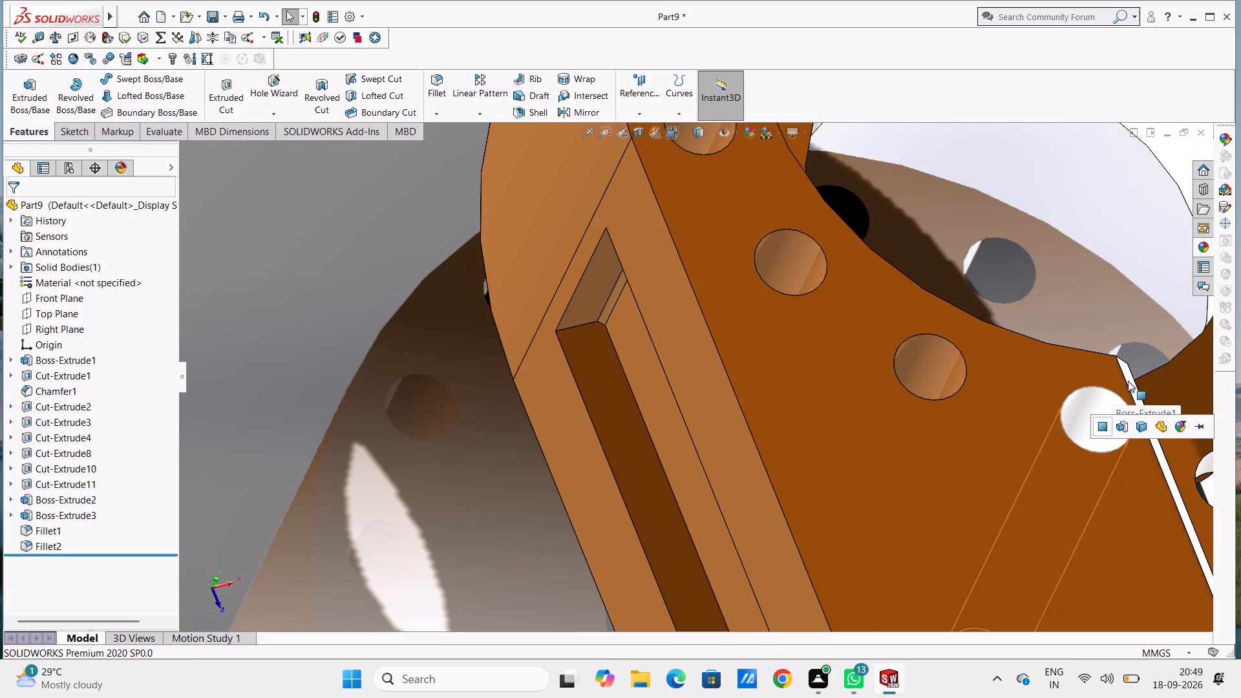
# Apply chromium plate to only the inner faces of the second and third rim holes from the long channel on that side.
pyautogui.click(1211, 247)
pyautogui.moveTo(1125, 416); pyautogui.dragTo(948, 375)
pyautogui.click(948, 375)
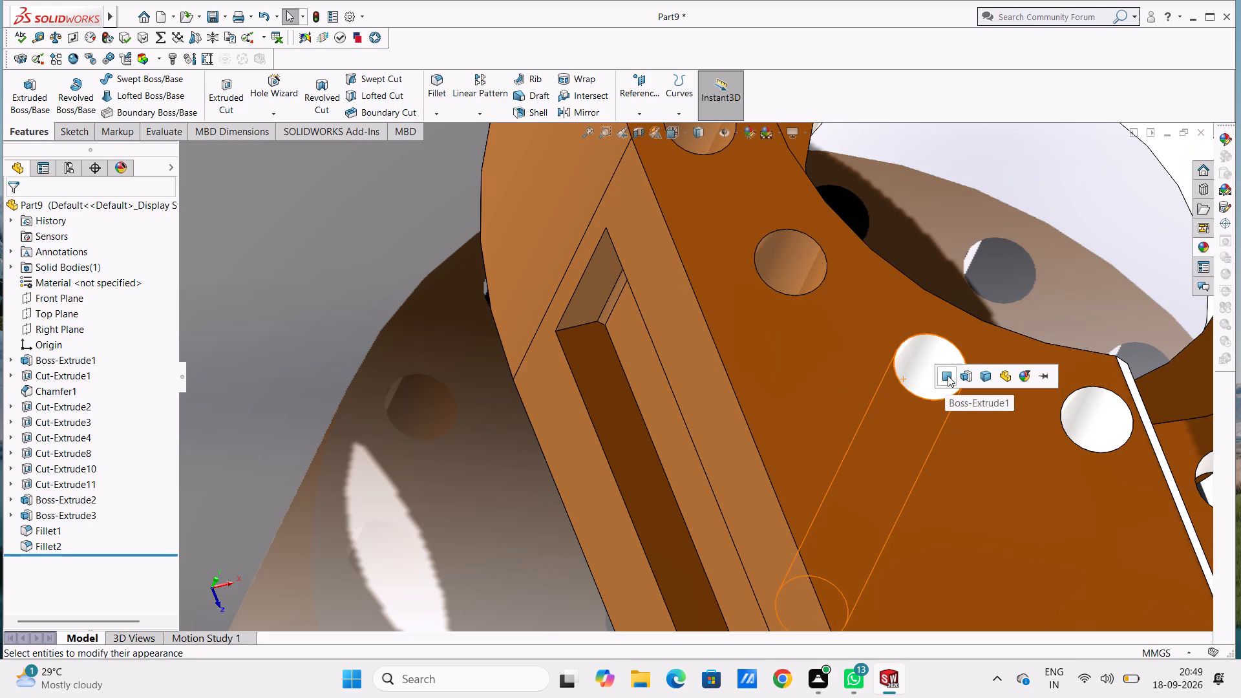
pyautogui.click(1206, 244)
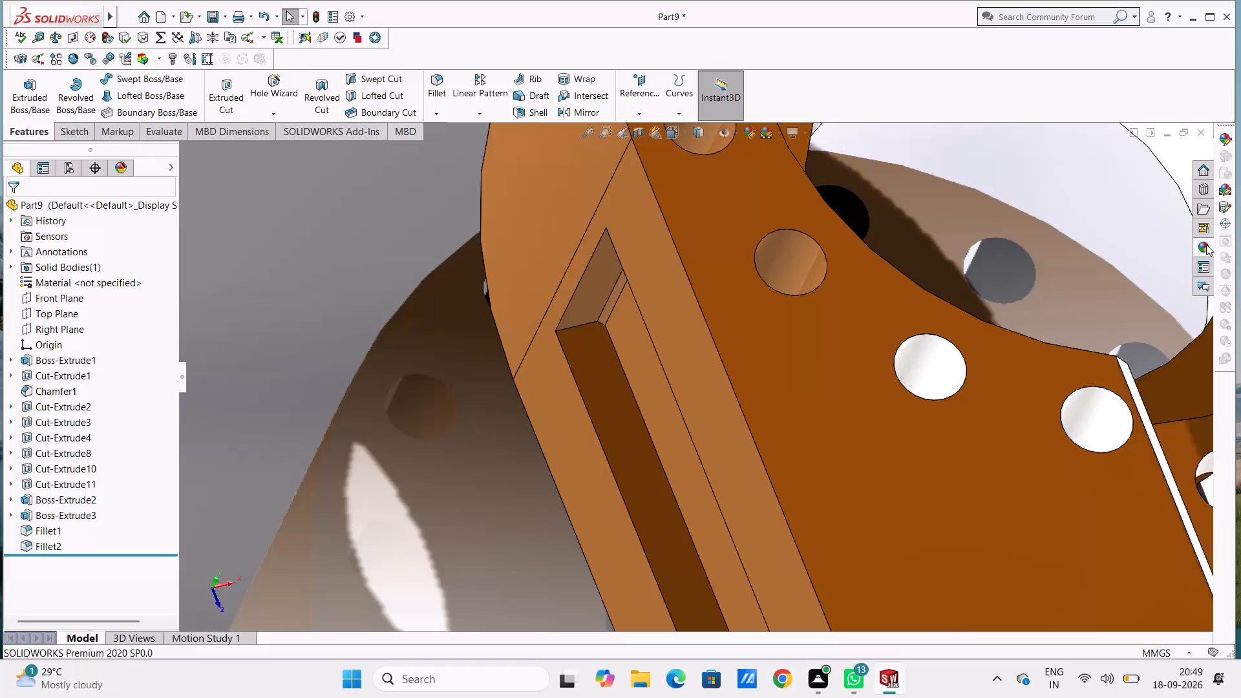
pyautogui.moveTo(1109, 399); pyautogui.dragTo(781, 260)
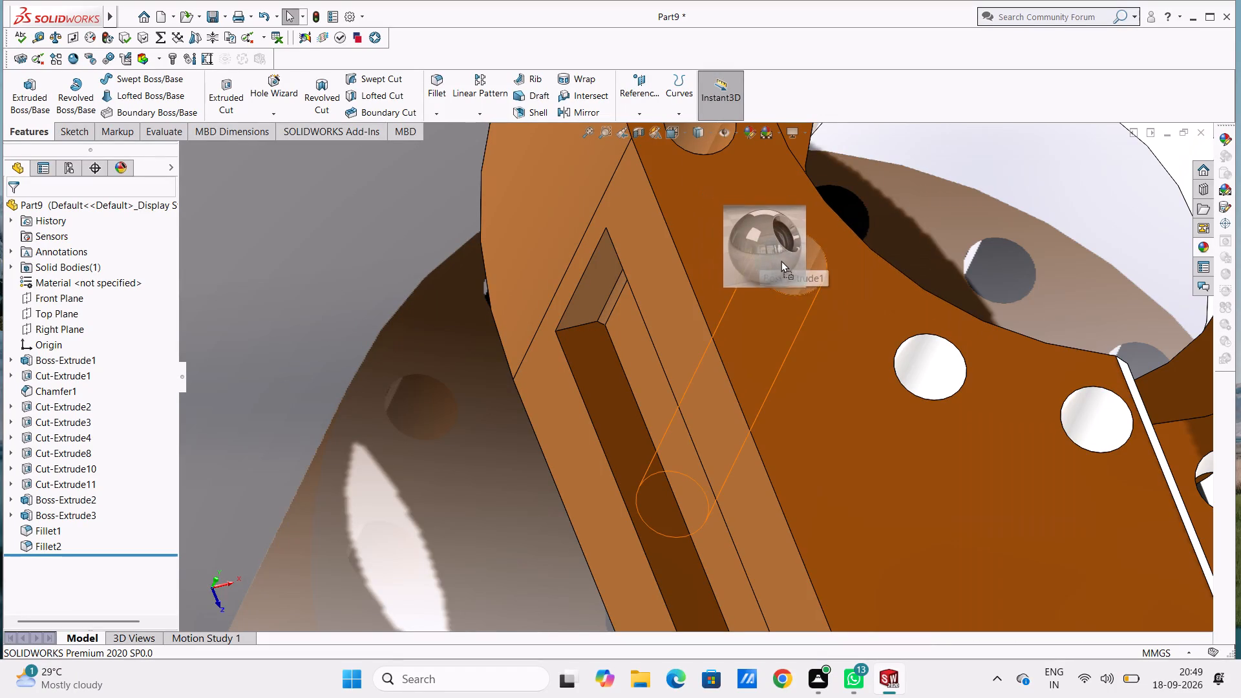
pyautogui.moveTo(781, 260); pyautogui.dragTo(783, 262)
pyautogui.click(782, 261)
# Apply chromium plate to only the inner face of the fourth rim hole from the long channel on that side.
pyautogui.scroll(5, 780, 265)
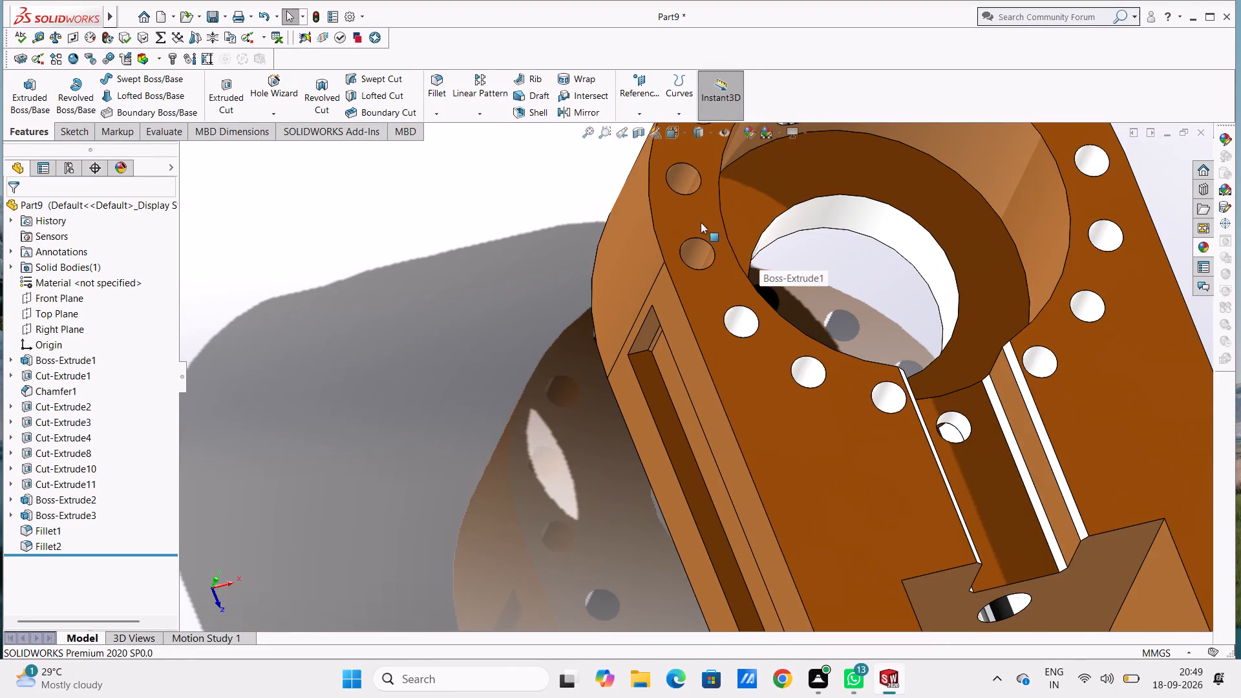
pyautogui.scroll(-5, 701, 222)
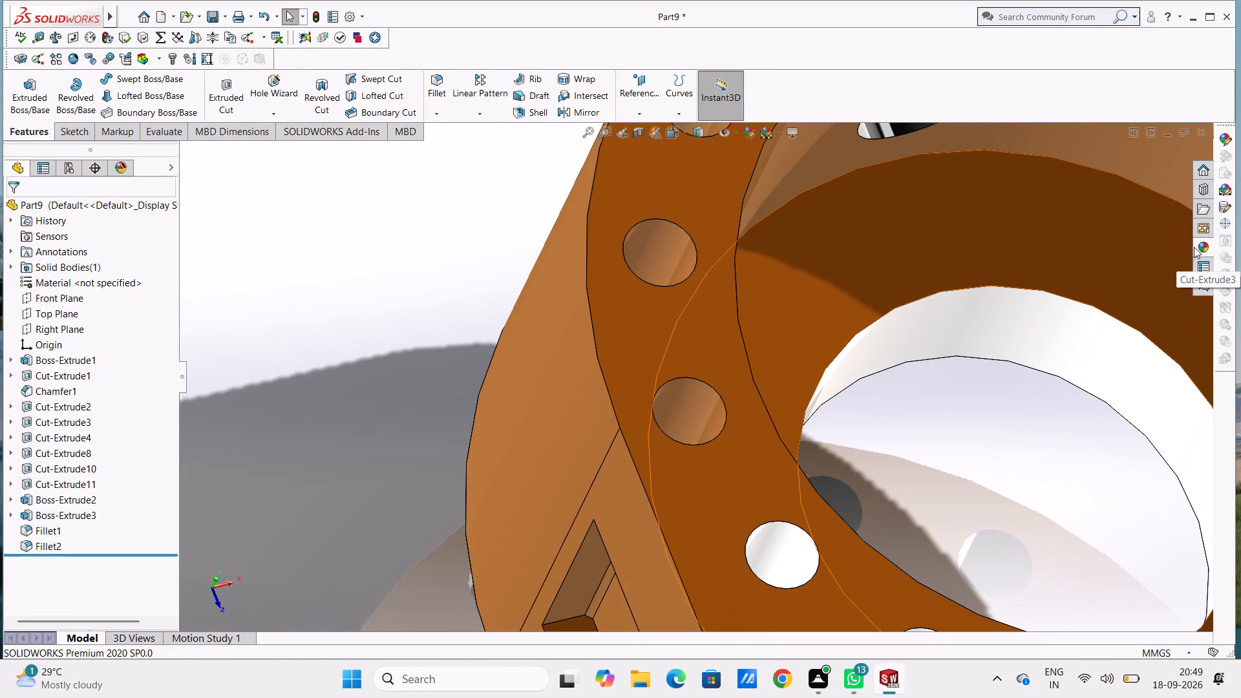
pyautogui.click(1195, 246)
pyautogui.moveTo(1114, 385); pyautogui.dragTo(737, 420)
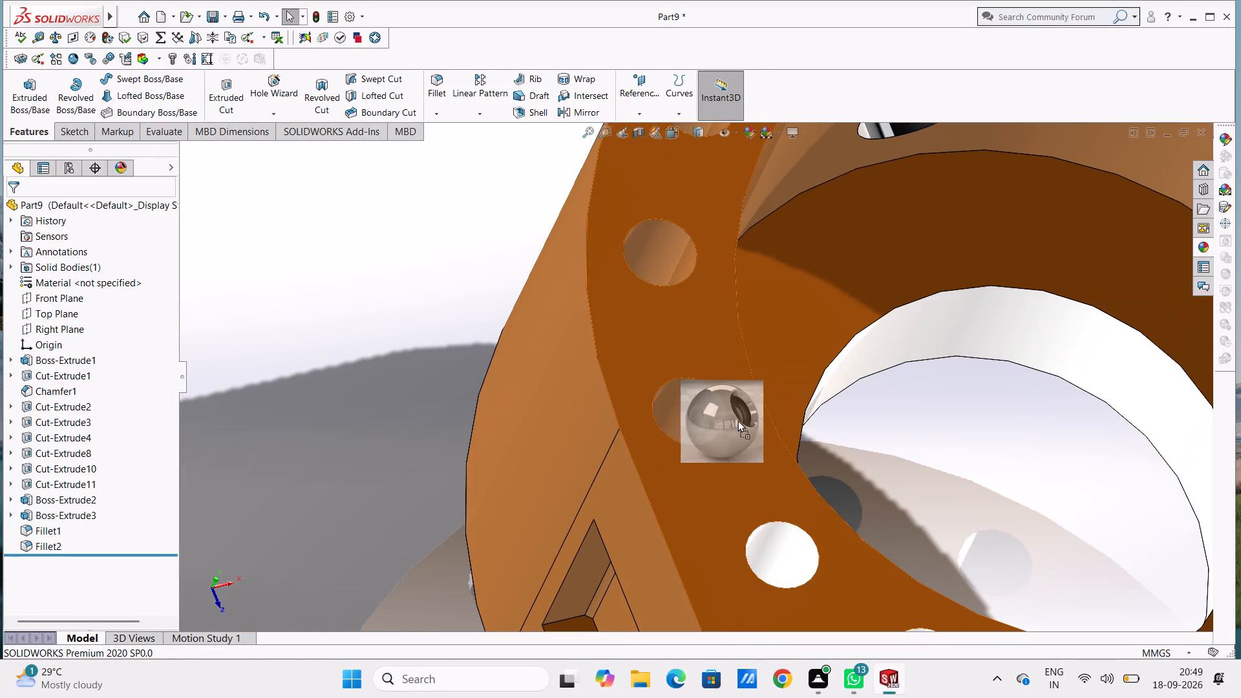
pyautogui.moveTo(737, 420); pyautogui.dragTo(714, 407)
pyautogui.click(713, 405)
# Apply chromium plate to only the inner faces of the last two orange rim holes, second and third from the end notch.
pyautogui.scroll(5, 712, 410)
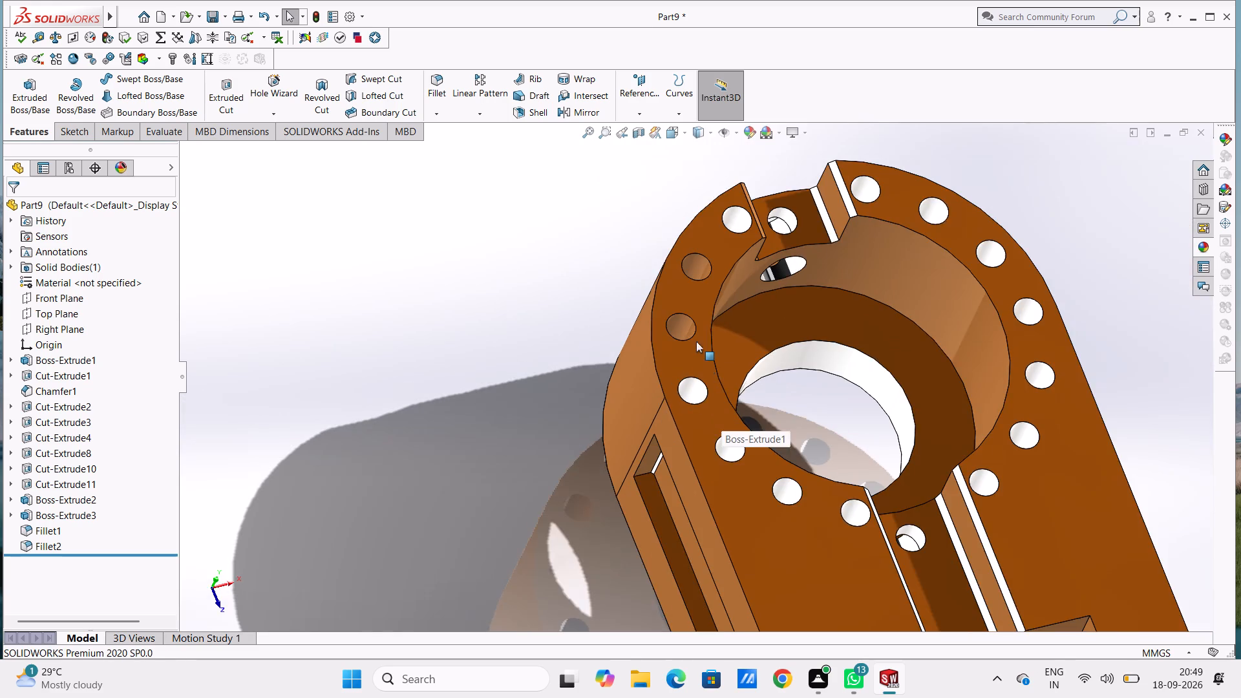
pyautogui.scroll(-7, 690, 286)
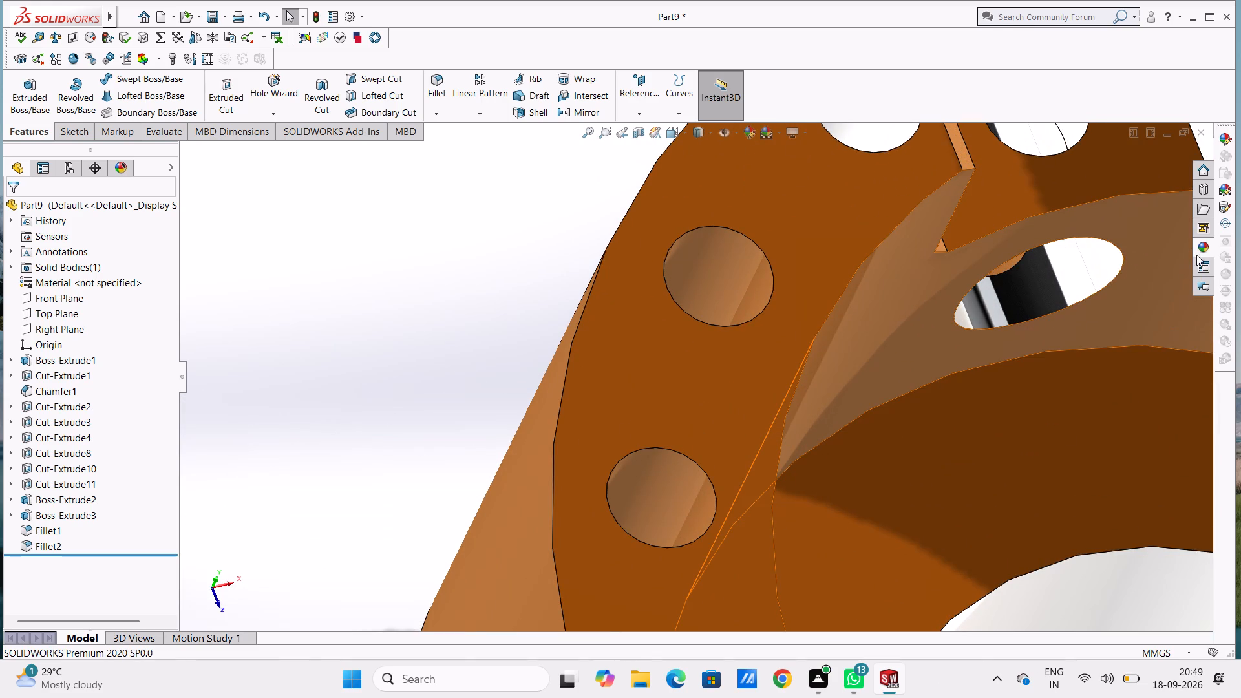
pyautogui.click(1198, 246)
pyautogui.moveTo(1096, 393); pyautogui.dragTo(735, 298)
pyautogui.click(734, 297)
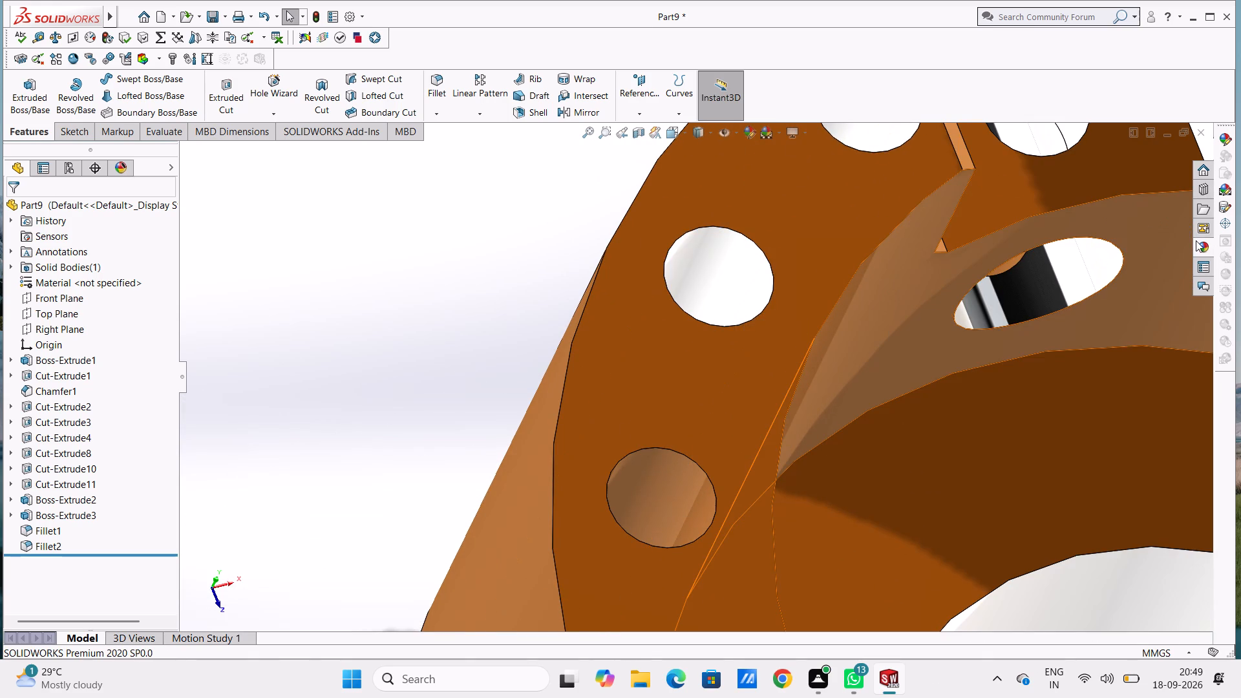
pyautogui.click(1196, 240)
pyautogui.moveTo(1129, 393); pyautogui.dragTo(730, 496)
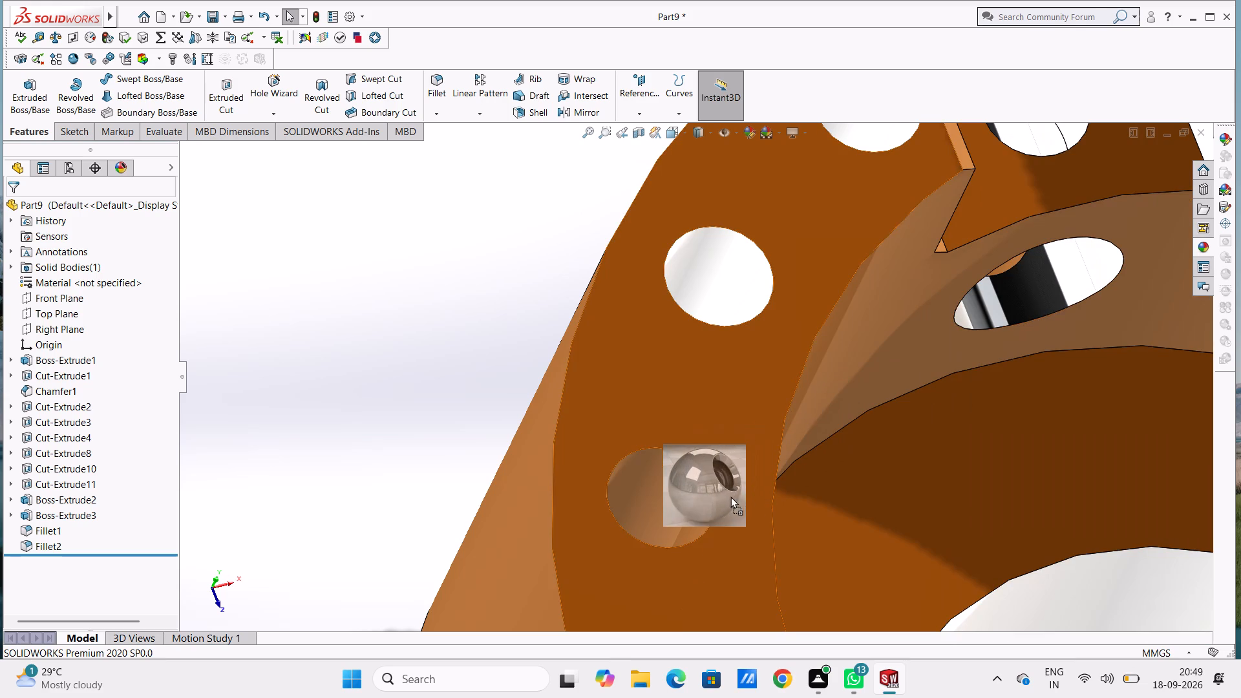
pyautogui.moveTo(730, 496); pyautogui.dragTo(692, 499)
pyautogui.click(692, 499)
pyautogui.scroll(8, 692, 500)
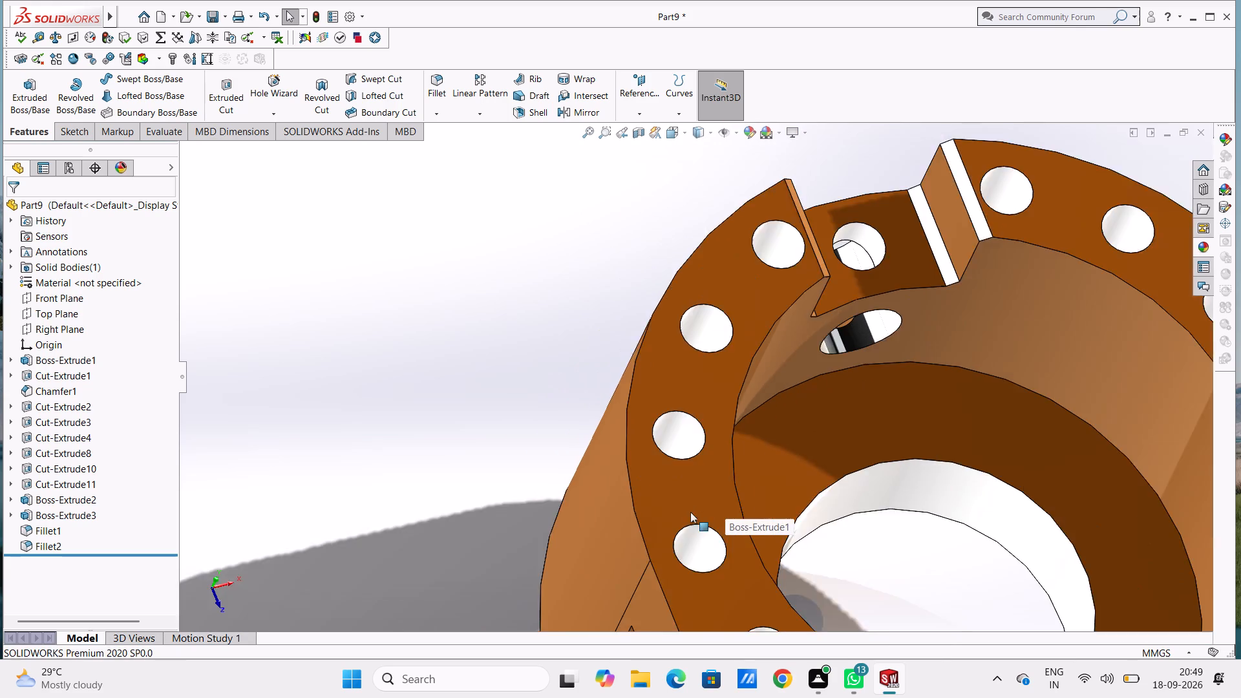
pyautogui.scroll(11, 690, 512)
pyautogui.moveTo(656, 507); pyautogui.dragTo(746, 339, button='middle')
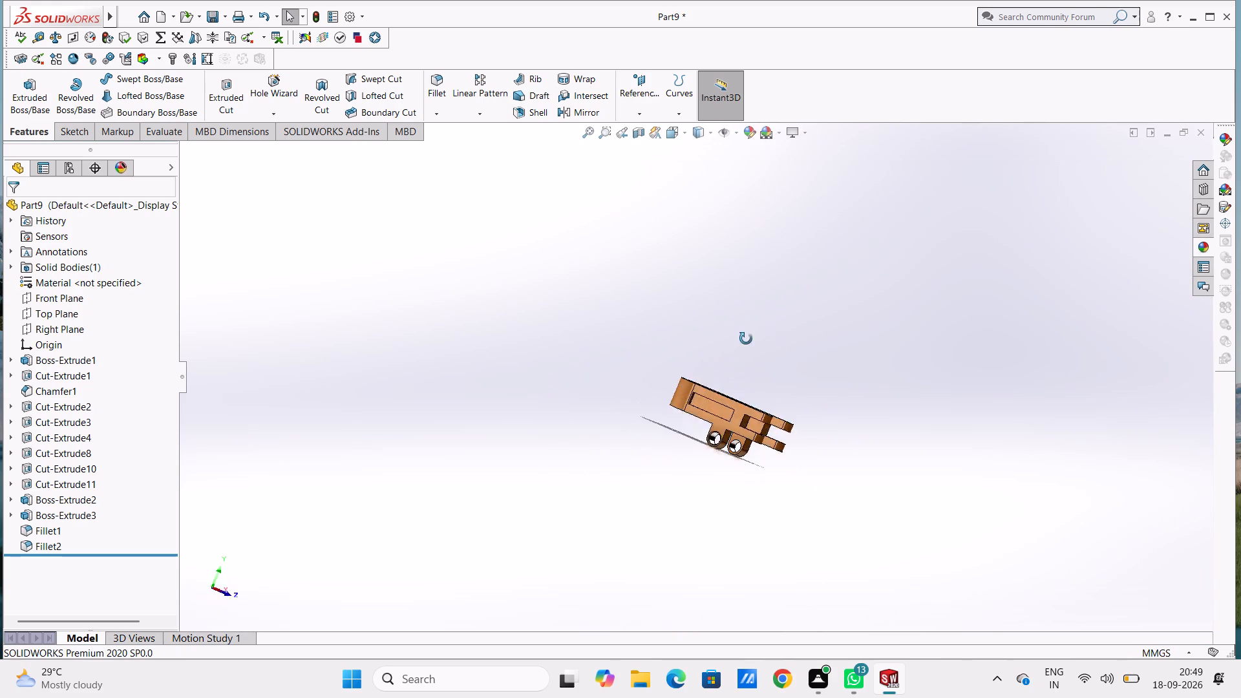
# Apply chromium plate to only the floor face of the rectangular side pocket made by Cut-Extrude10.
pyautogui.moveTo(746, 339); pyautogui.dragTo(1037, 458, button='middle')
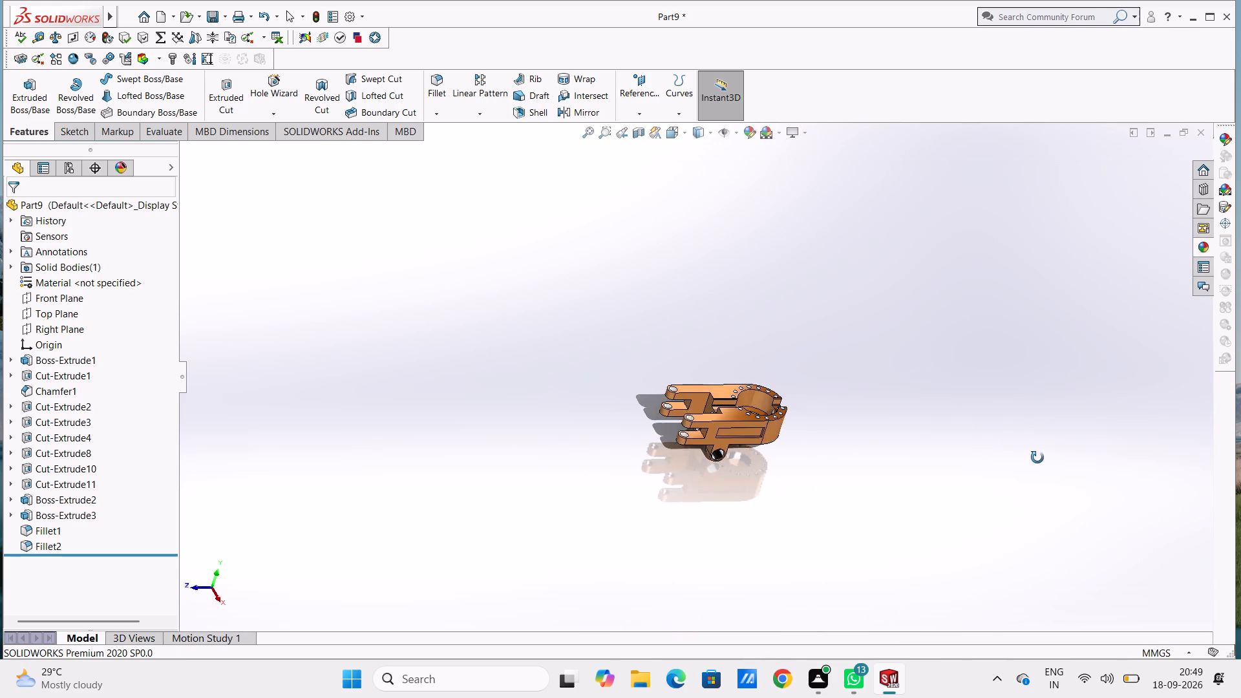
pyautogui.moveTo(1037, 458); pyautogui.dragTo(887, 491, button='middle')
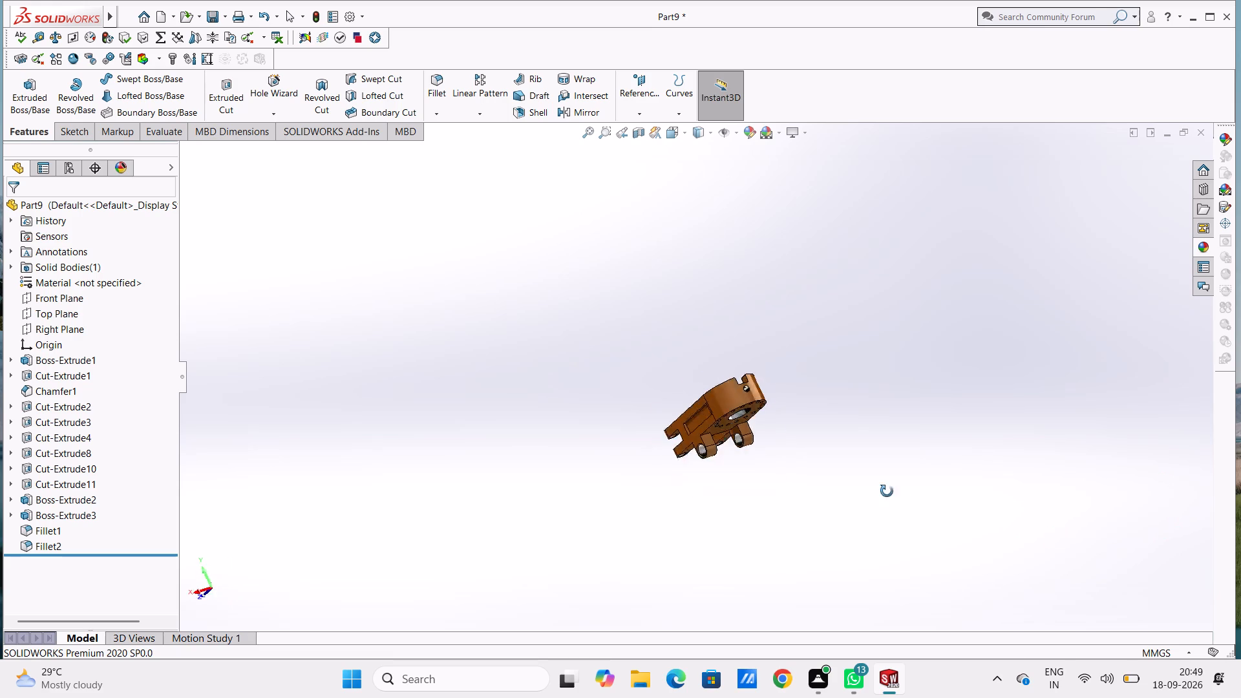
pyautogui.moveTo(887, 491); pyautogui.dragTo(433, 448, button='middle')
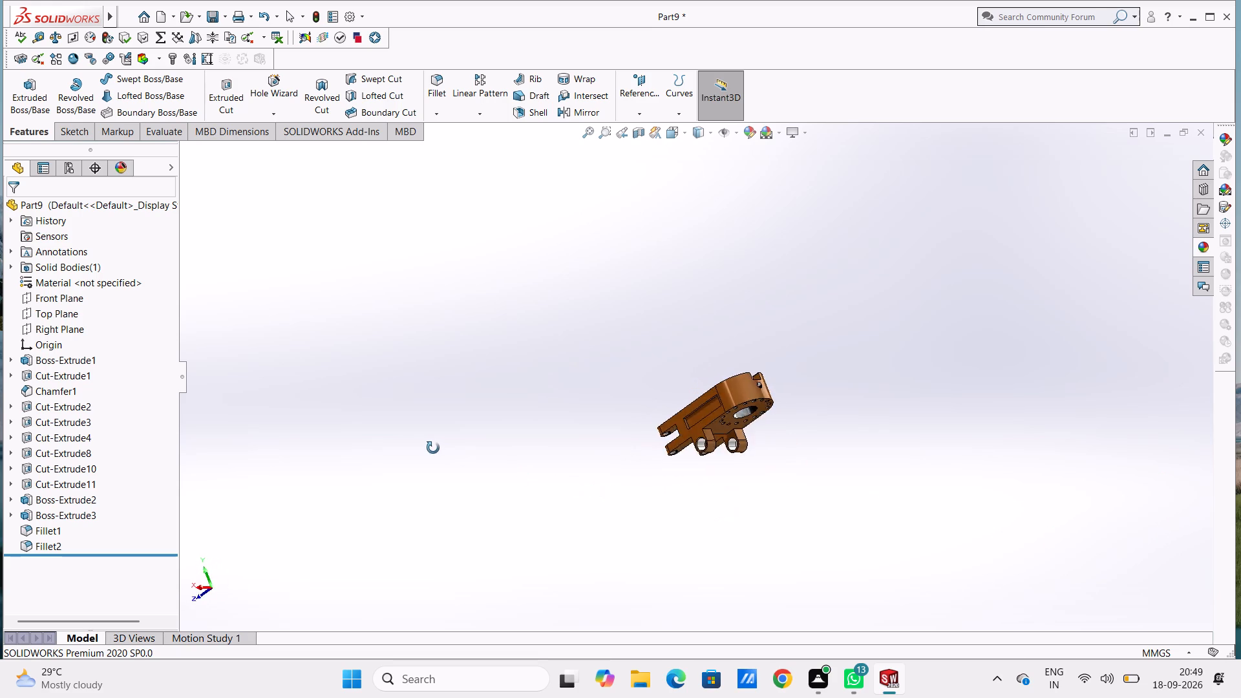
pyautogui.moveTo(433, 448); pyautogui.dragTo(763, 602, button='middle')
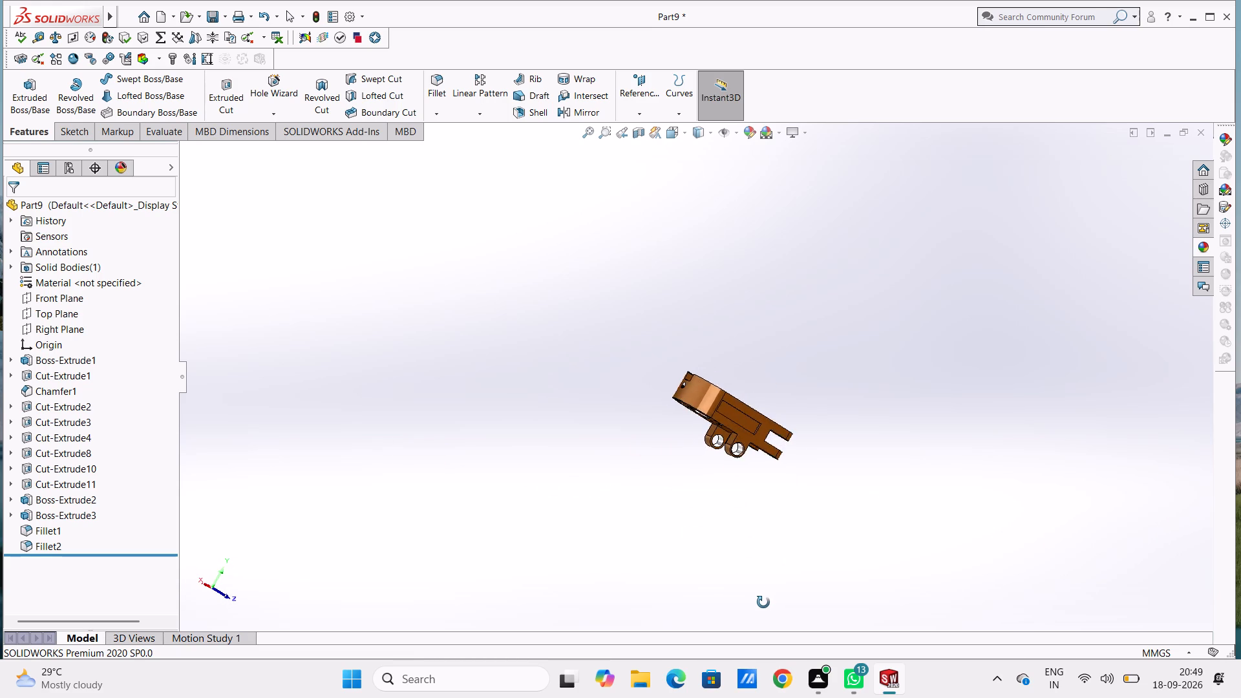
pyautogui.moveTo(763, 602); pyautogui.dragTo(704, 572, button='middle')
pyautogui.scroll(-6, 715, 447)
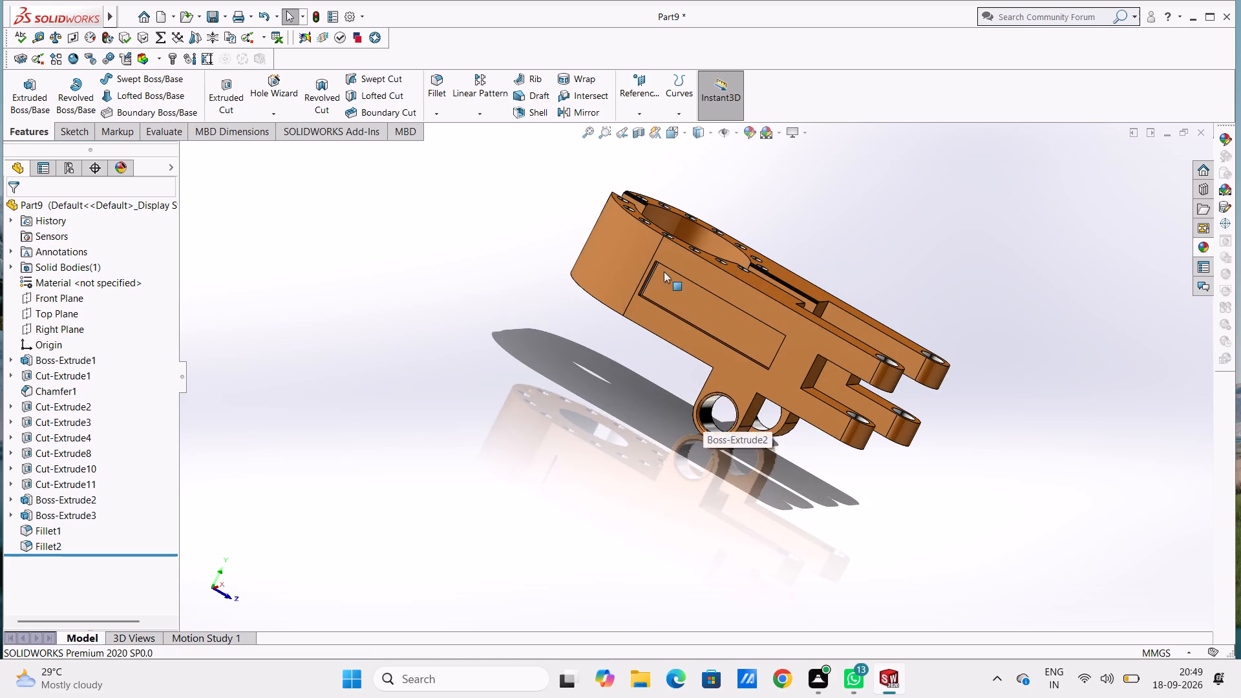
pyautogui.moveTo(664, 246); pyautogui.dragTo(631, 218, button='middle')
pyautogui.scroll(-6, 655, 296)
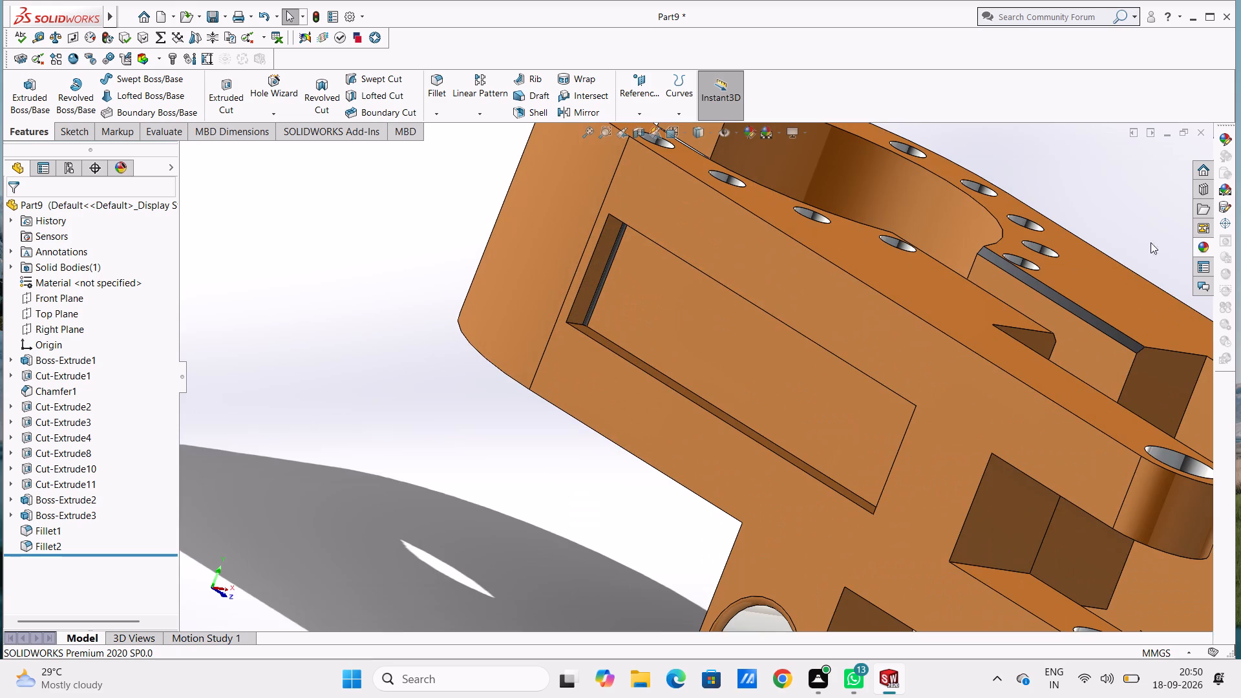
pyautogui.click(1203, 244)
pyautogui.moveTo(1116, 372); pyautogui.dragTo(1099, 371)
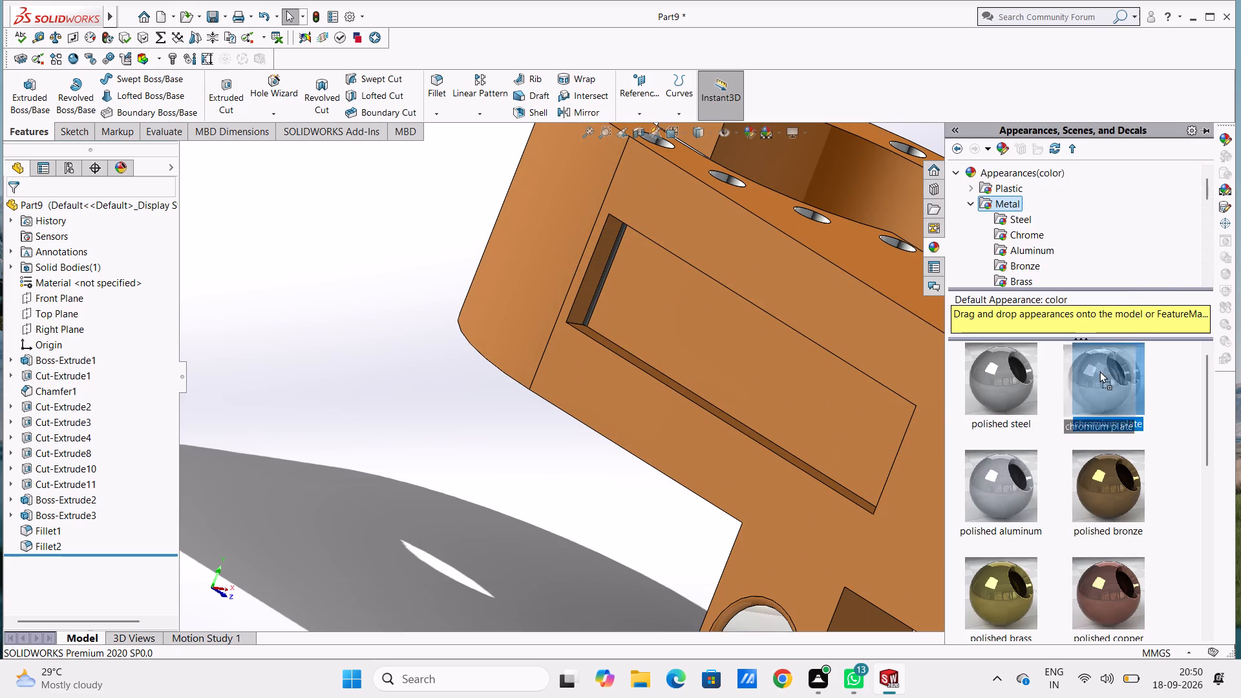
pyautogui.moveTo(1099, 371); pyautogui.dragTo(668, 284)
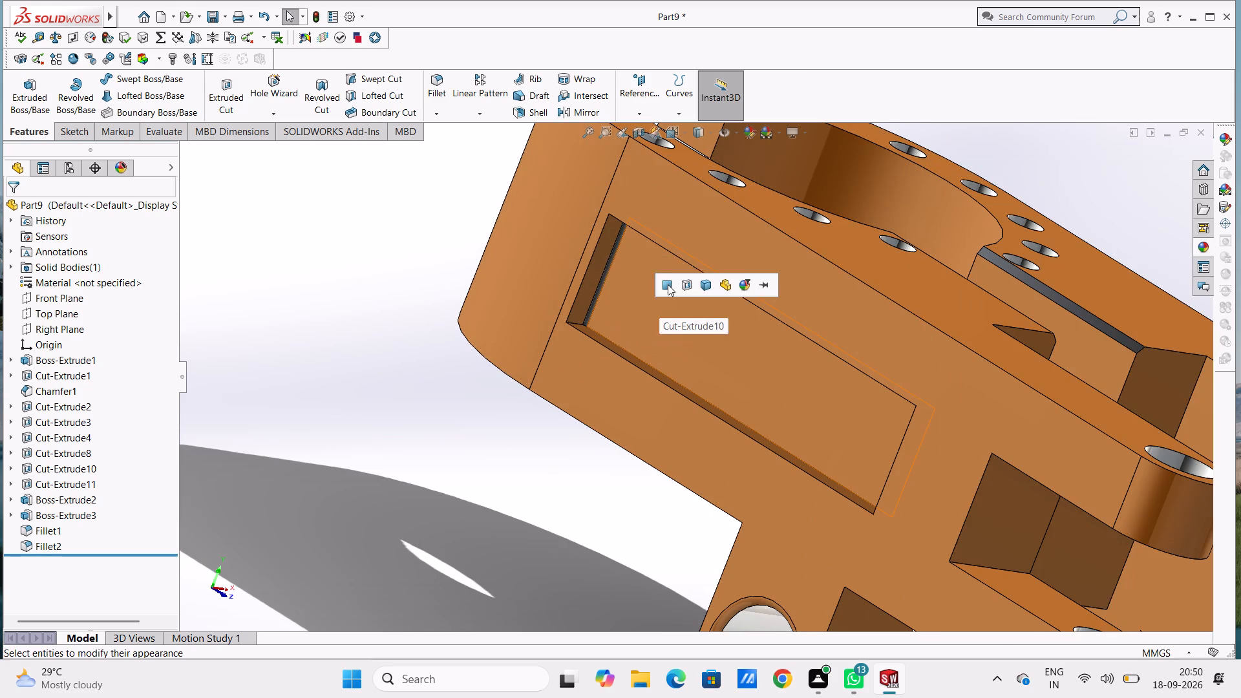
pyautogui.click(668, 284)
# Apply chromium plate to only that pocket's short end wall nearest the plate's rounded end.
pyautogui.scroll(-8, 611, 266)
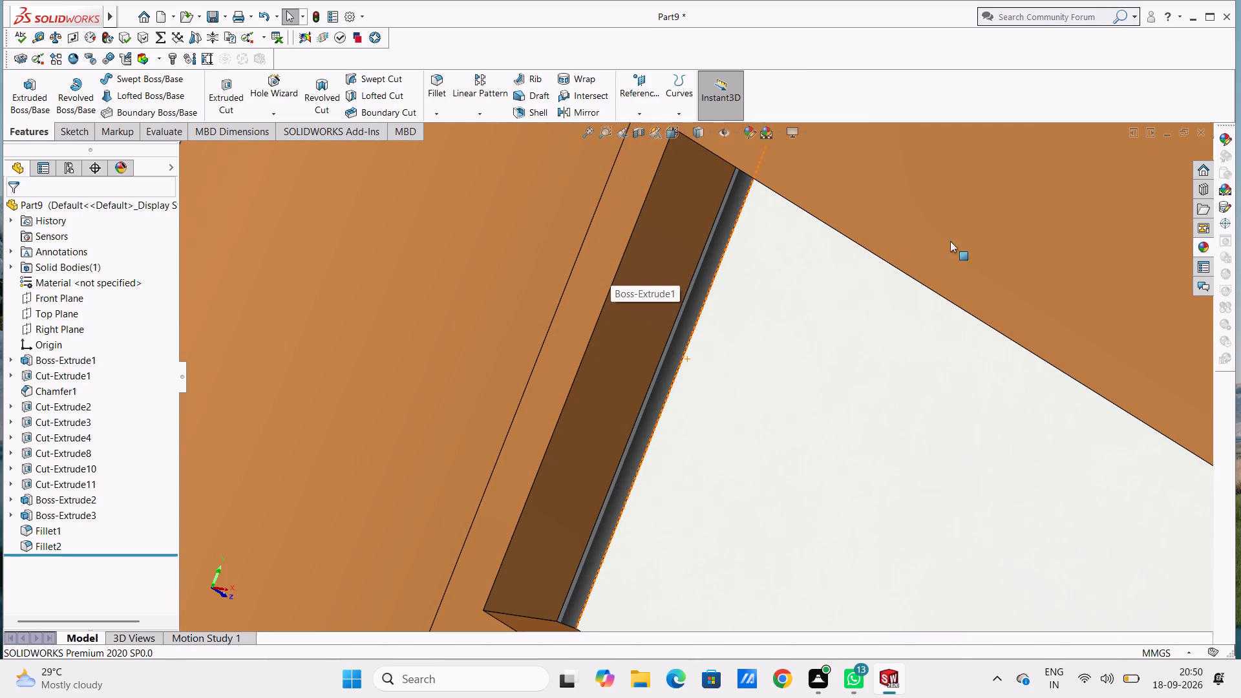
pyautogui.click(1207, 246)
pyautogui.moveTo(1117, 376); pyautogui.dragTo(886, 340)
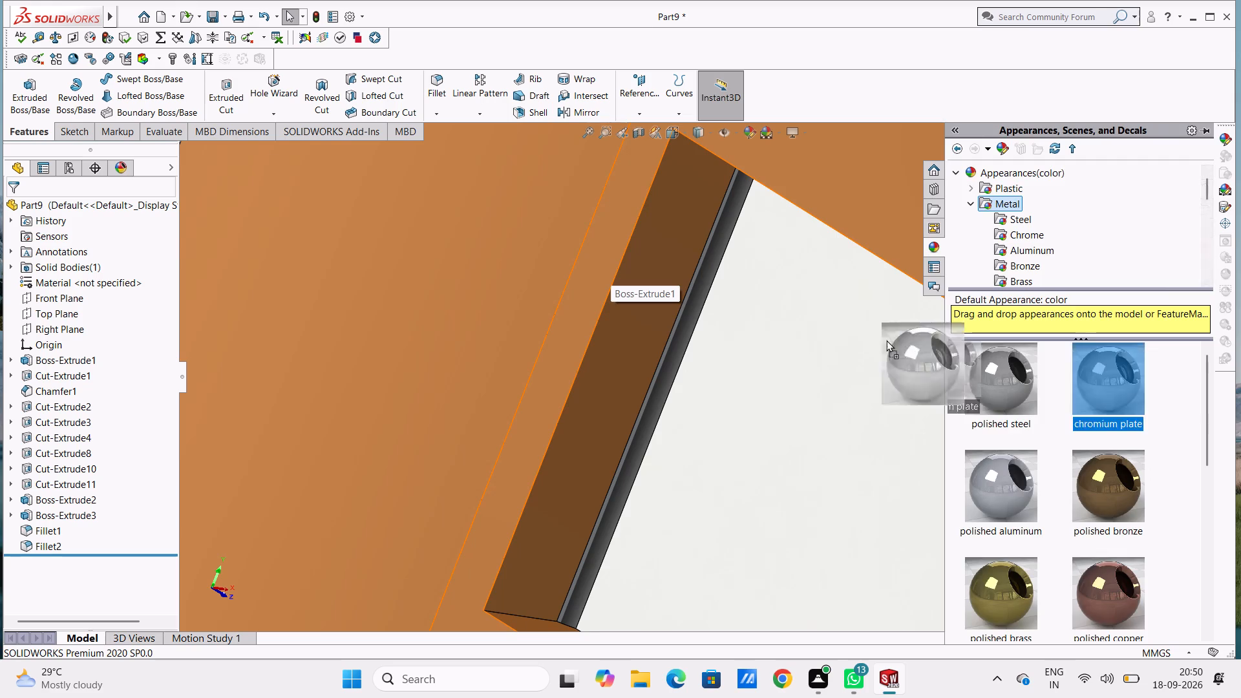
pyautogui.moveTo(886, 340); pyautogui.dragTo(631, 295)
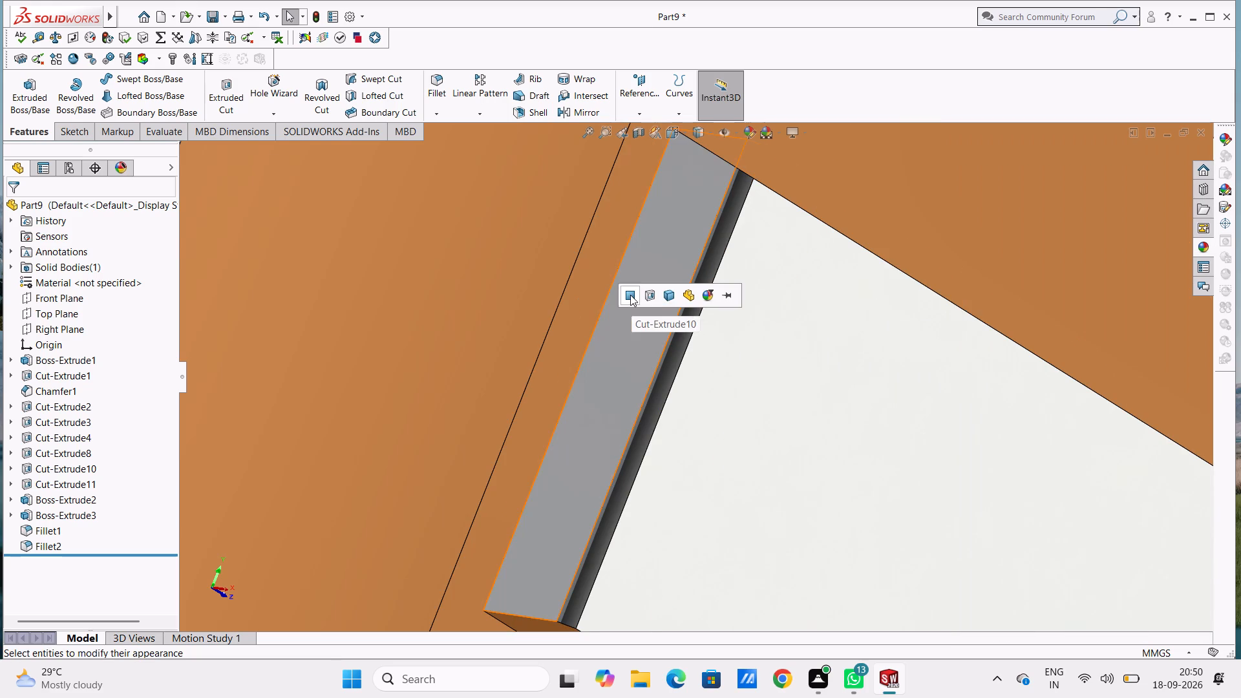
pyautogui.click(630, 295)
# Apply chromium plate to only the same pocket's long wall on the ring-lug side.
pyautogui.scroll(5, 651, 308)
pyautogui.scroll(1, 732, 399)
pyautogui.moveTo(732, 399); pyautogui.dragTo(714, 423, button='middle')
pyautogui.scroll(5, 724, 472)
pyautogui.scroll(-8, 758, 465)
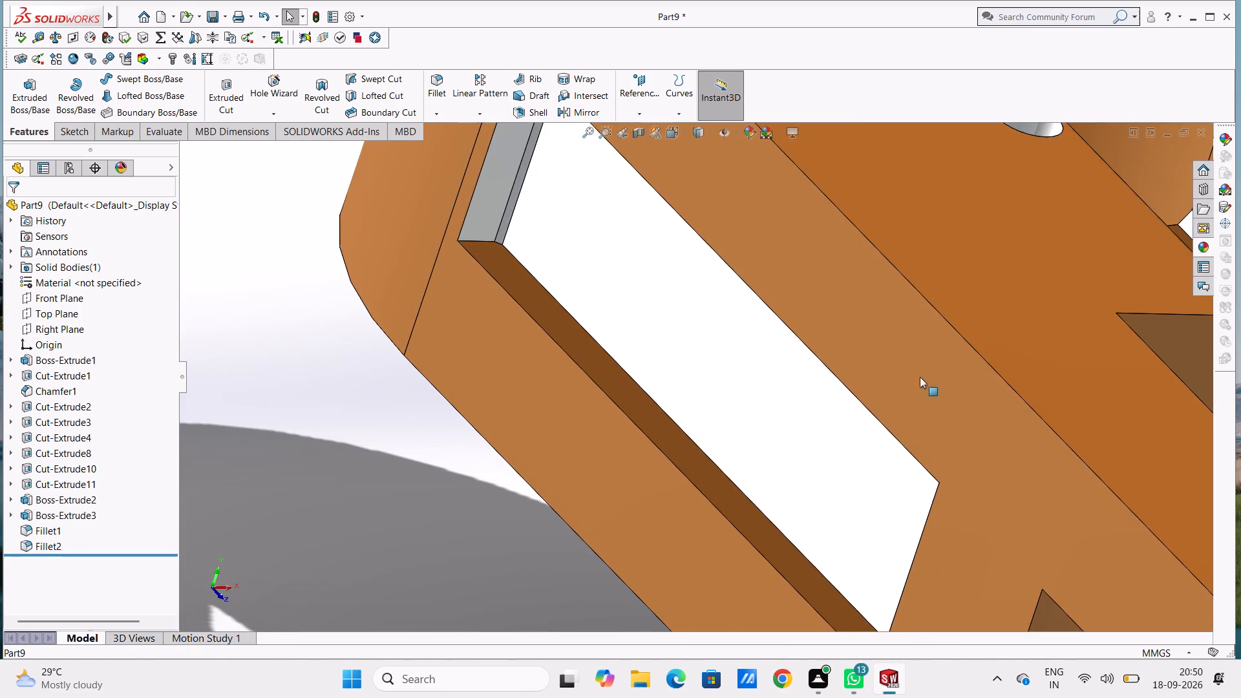
pyautogui.click(1201, 249)
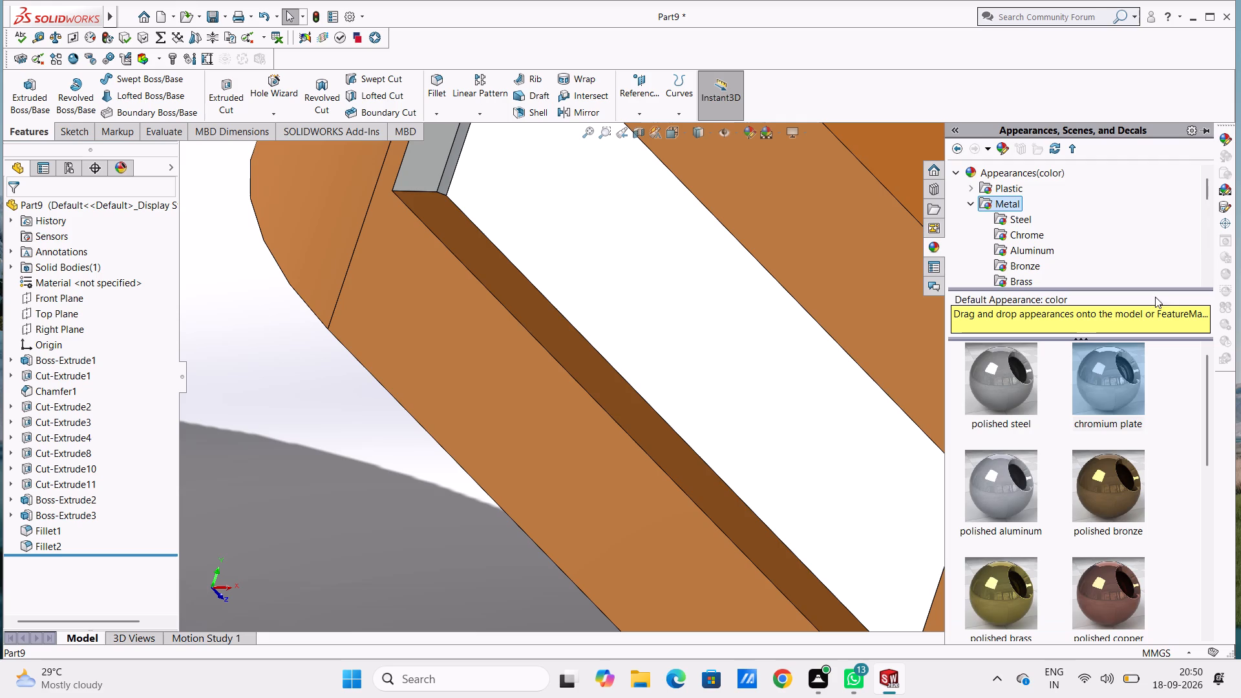
pyautogui.moveTo(1116, 366); pyautogui.dragTo(616, 407)
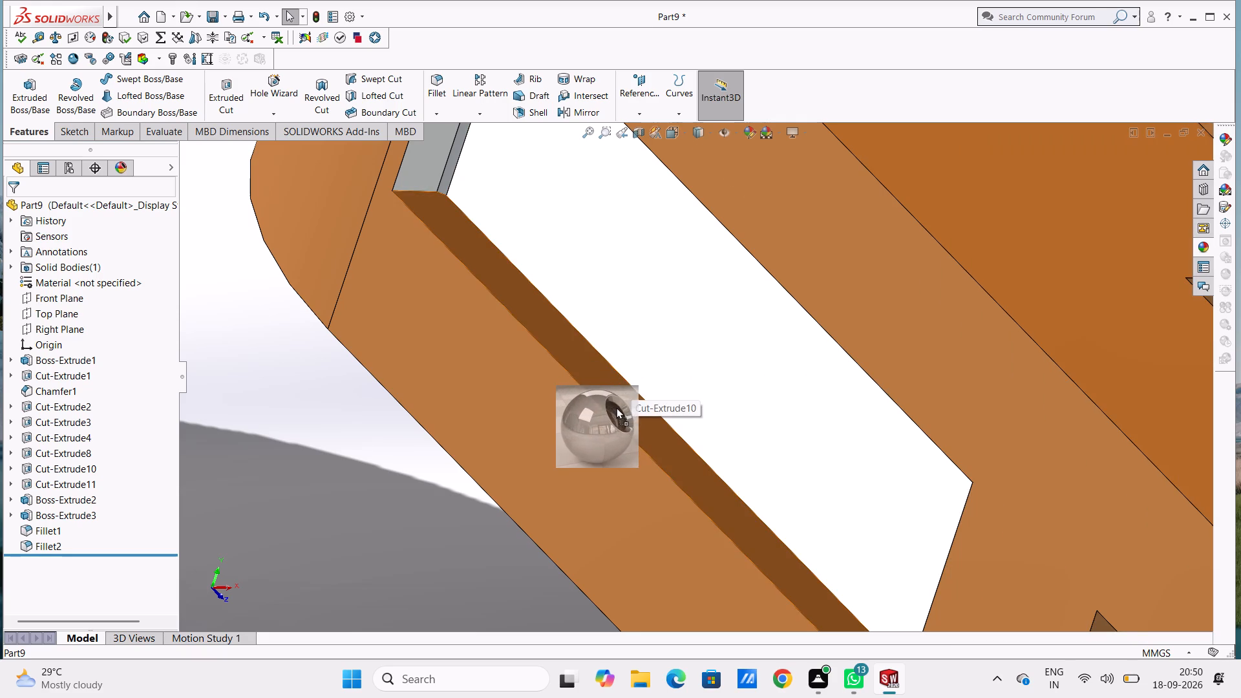
pyautogui.moveTo(616, 407); pyautogui.dragTo(580, 348)
pyautogui.click(581, 348)
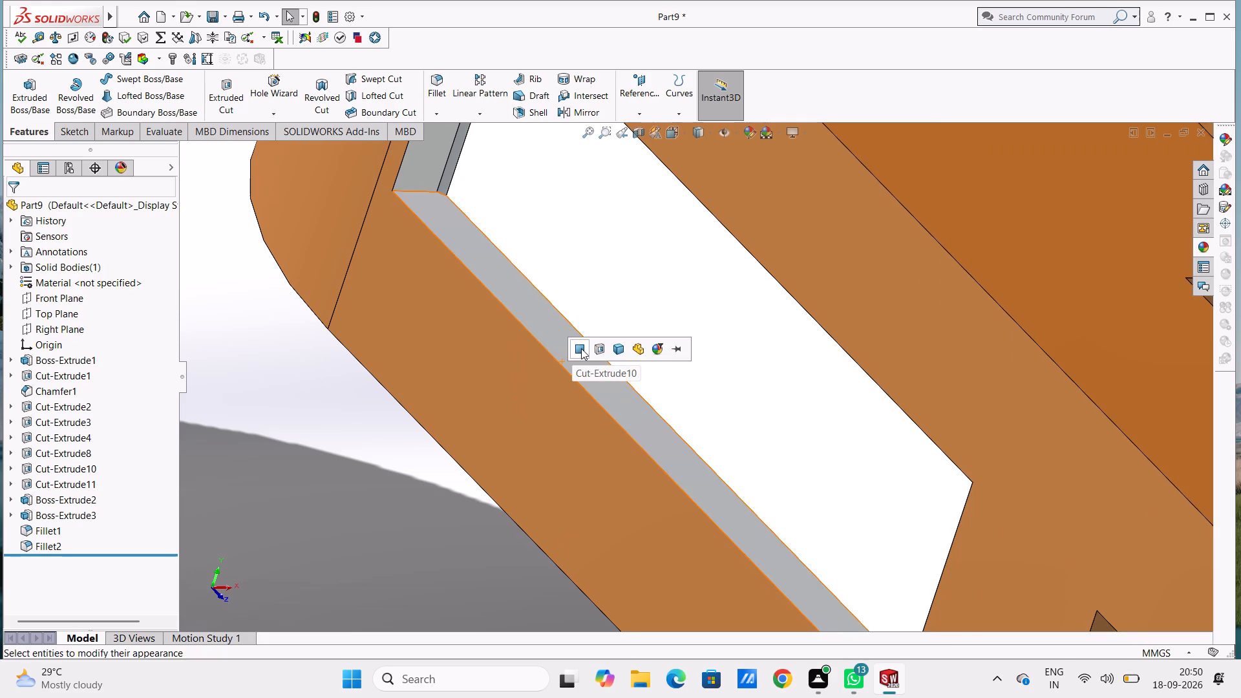
# Apply chromium plate to only the same pocket's two remaining orange walls: the long wall away from the lugs and the arm-side end wall.
pyautogui.scroll(2, 584, 344)
pyautogui.moveTo(584, 344); pyautogui.dragTo(730, 354, button='middle')
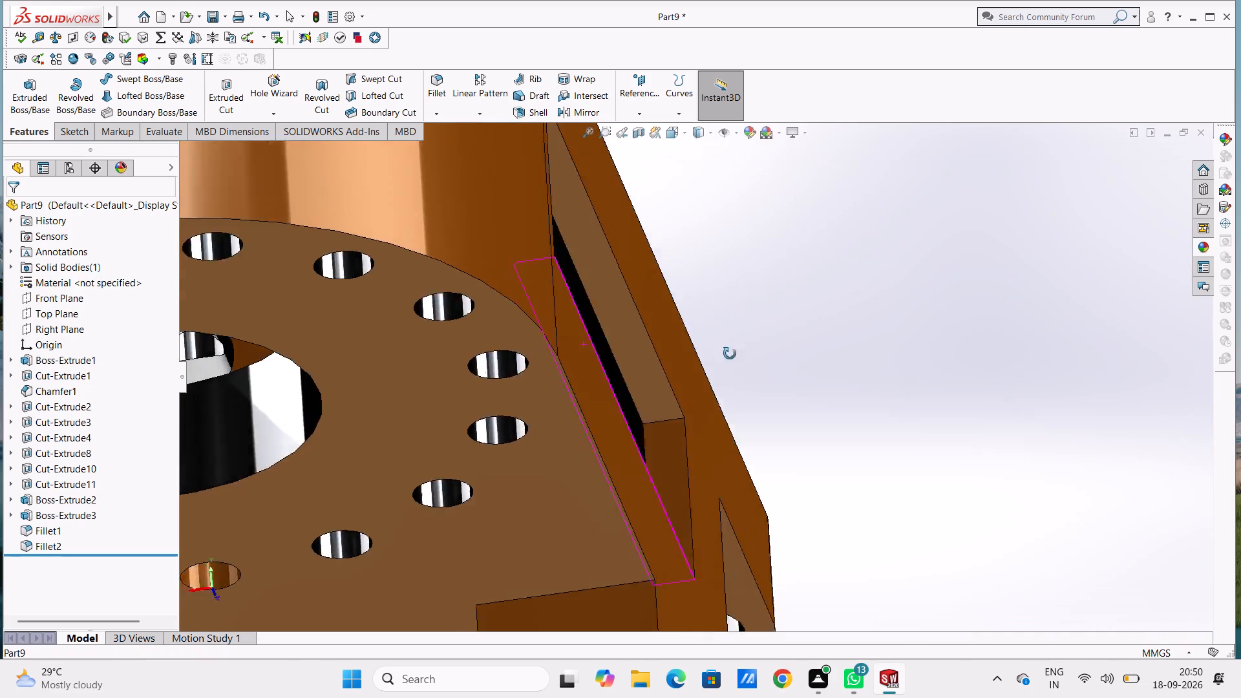
pyautogui.moveTo(730, 354); pyautogui.dragTo(650, 408, button='middle')
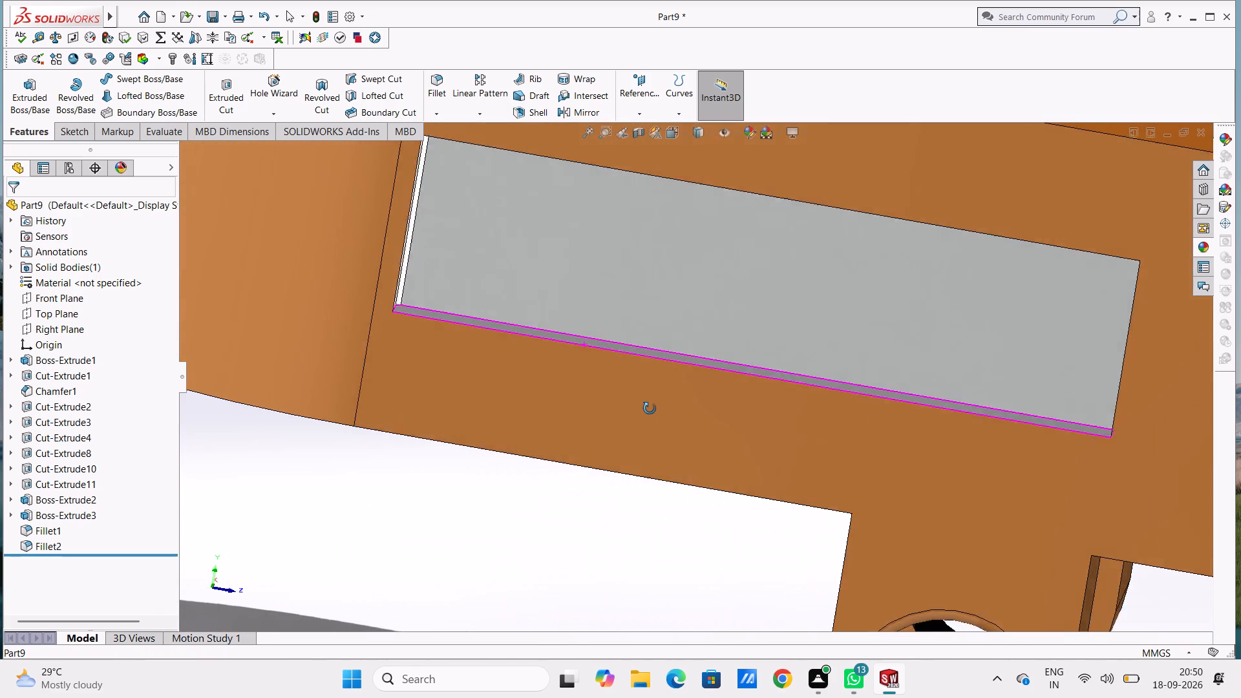
pyautogui.moveTo(650, 408); pyautogui.dragTo(750, 350, button='middle')
pyautogui.scroll(-4, 774, 332)
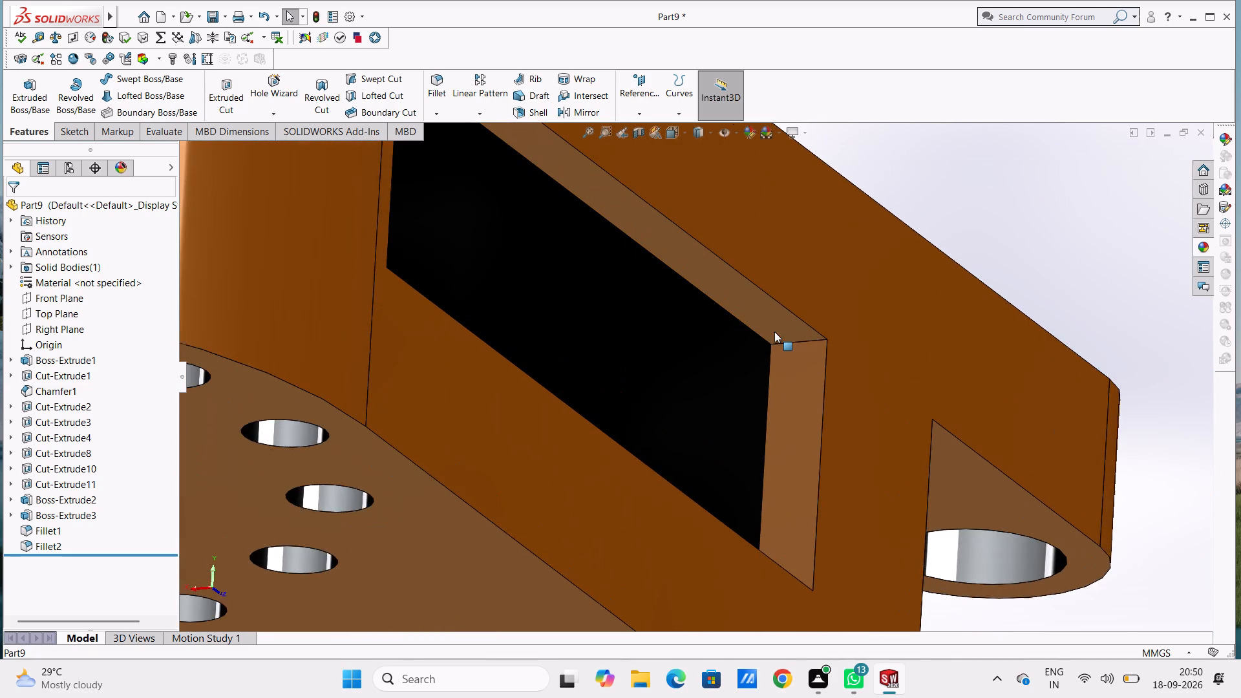
pyautogui.click(1198, 248)
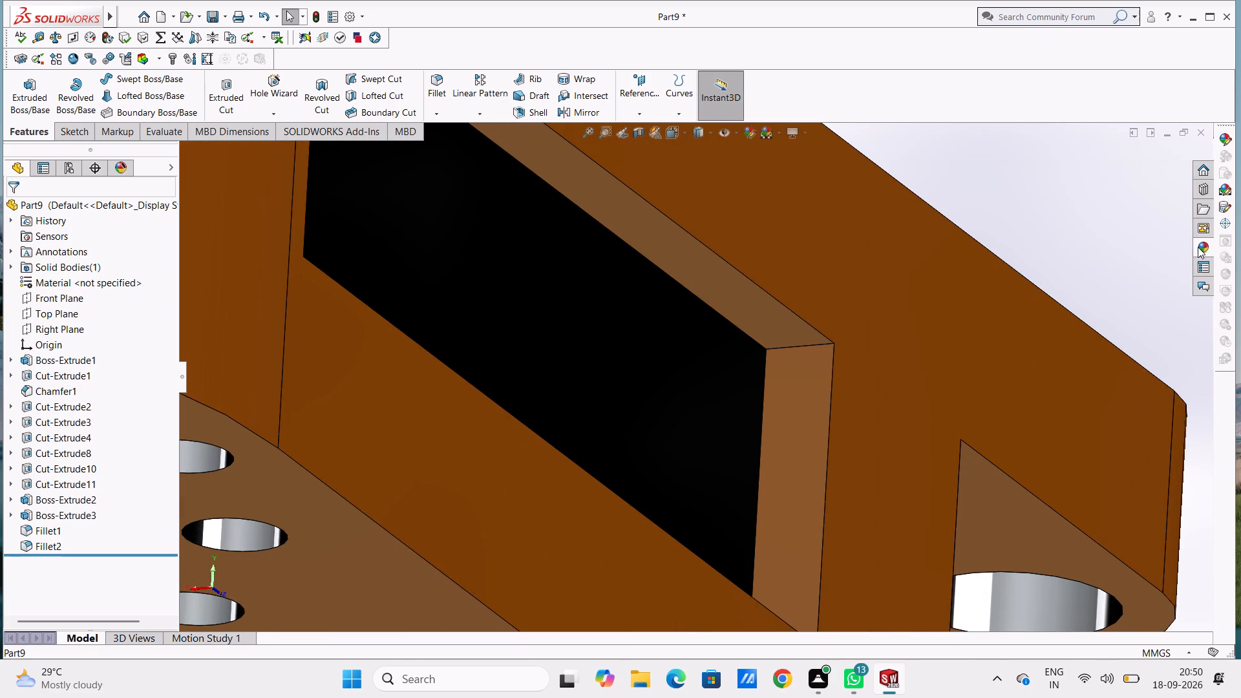
pyautogui.moveTo(1089, 385); pyautogui.dragTo(714, 315)
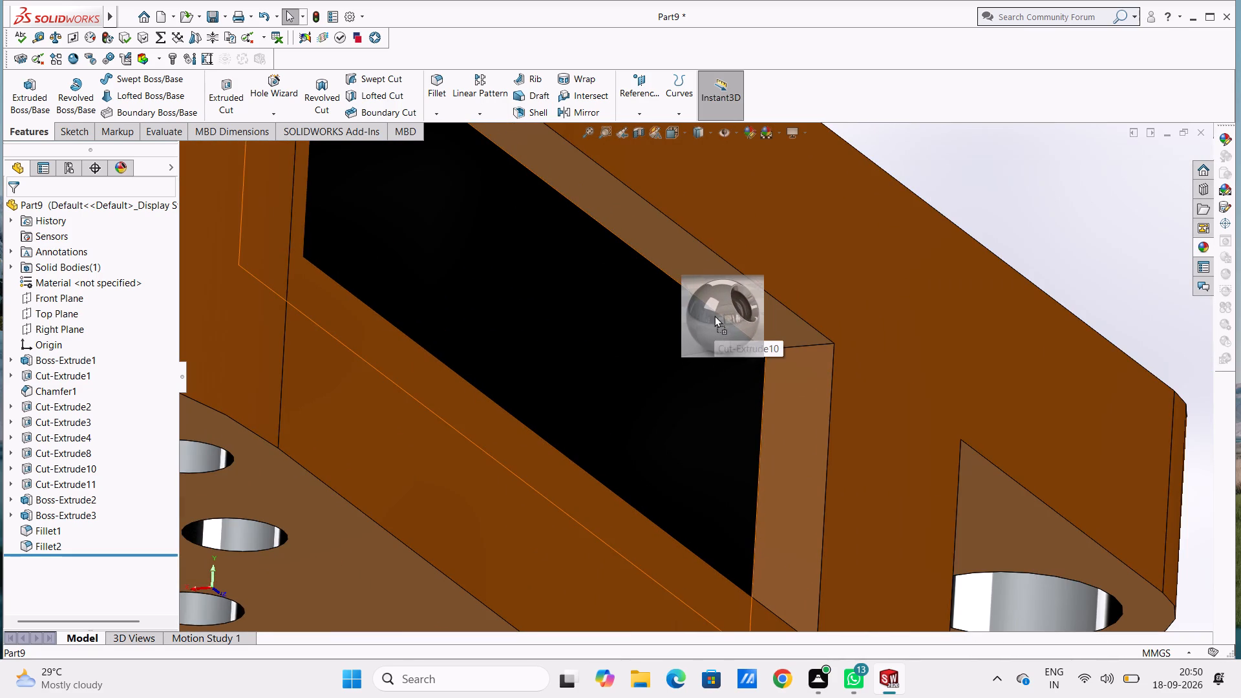
pyautogui.moveTo(714, 315); pyautogui.dragTo(715, 304)
pyautogui.click(715, 304)
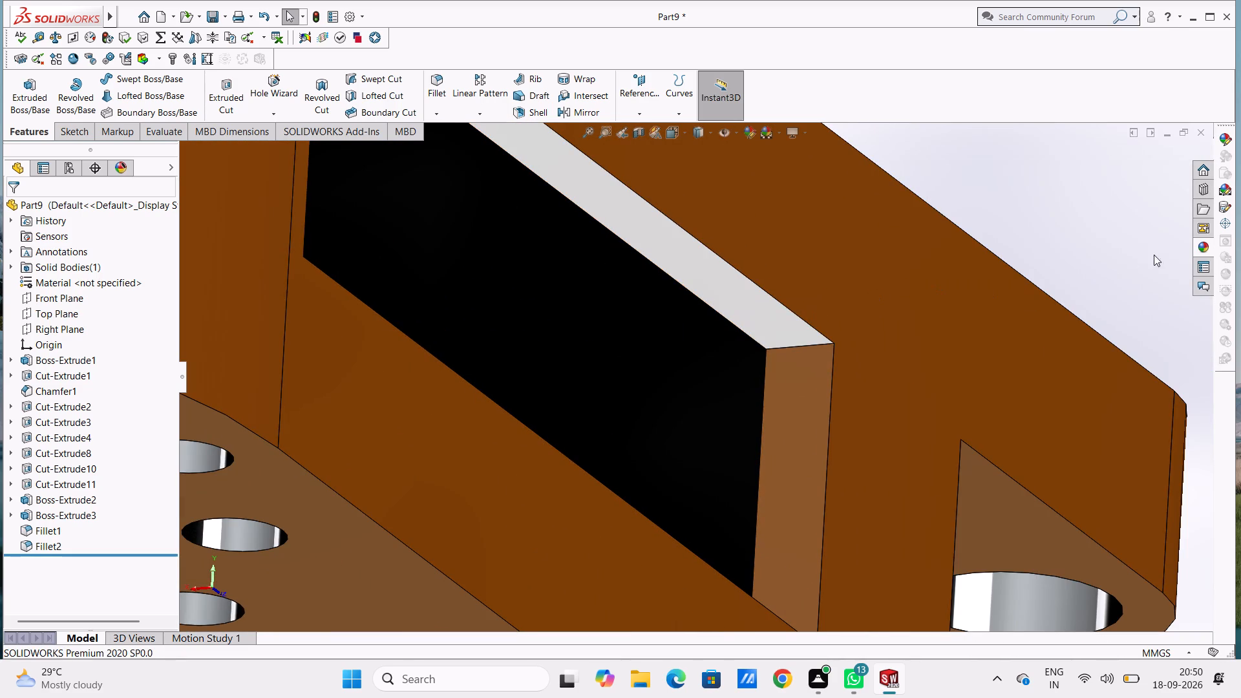
pyautogui.click(1206, 244)
pyautogui.moveTo(1125, 384); pyautogui.dragTo(961, 401)
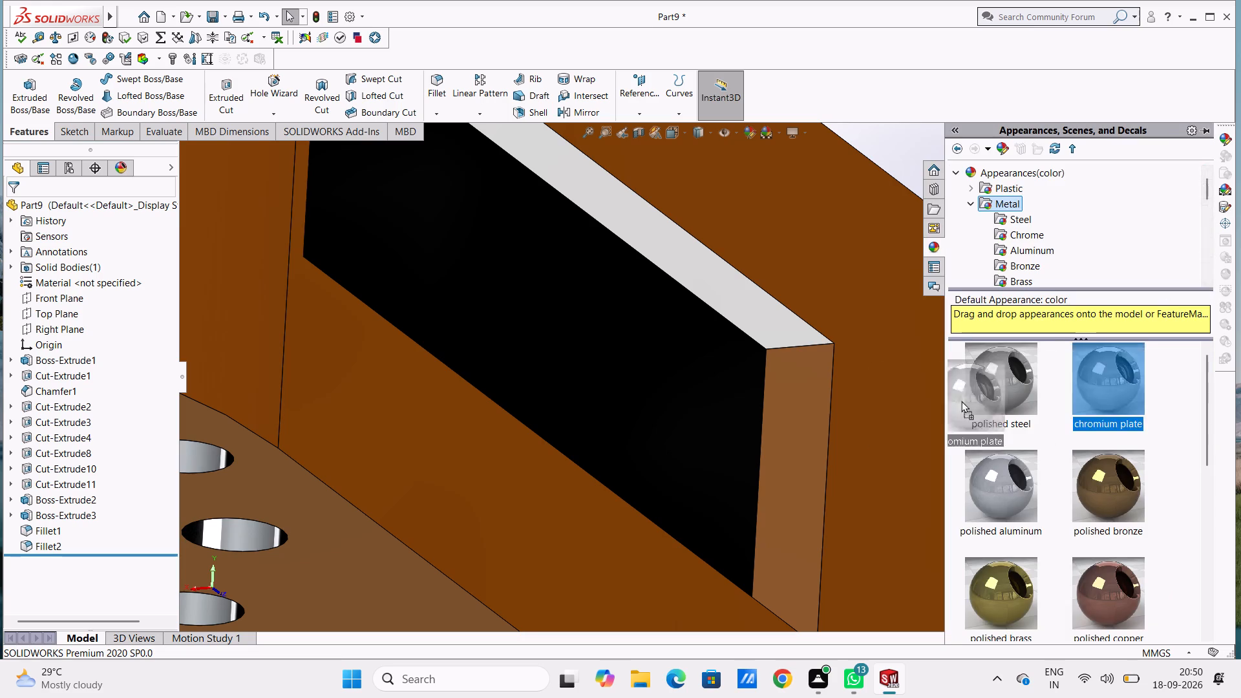
pyautogui.moveTo(961, 401); pyautogui.dragTo(813, 438)
pyautogui.click(813, 438)
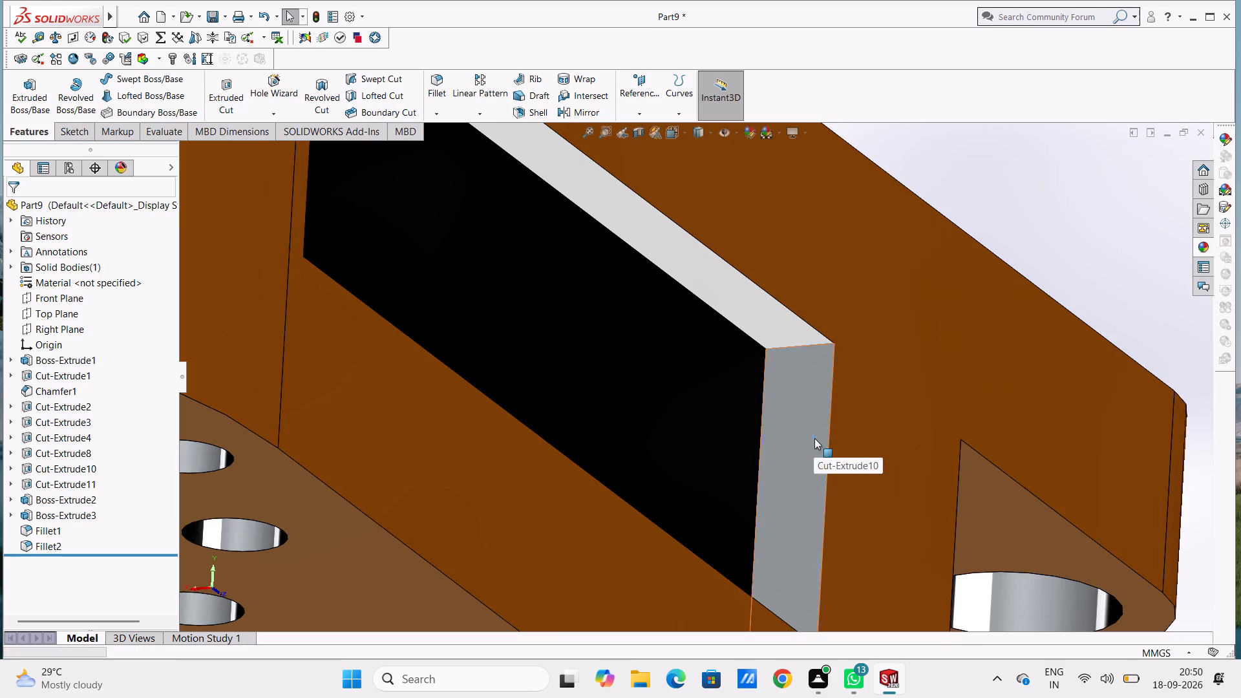
# Apply chromium plate to only the floor face of the opposite side pocket, made by Cut-Extrude11.
pyautogui.moveTo(815, 435); pyautogui.dragTo(692, 427, button='middle')
pyautogui.scroll(7, 692, 427)
pyautogui.moveTo(664, 439); pyautogui.dragTo(642, 443, button='middle')
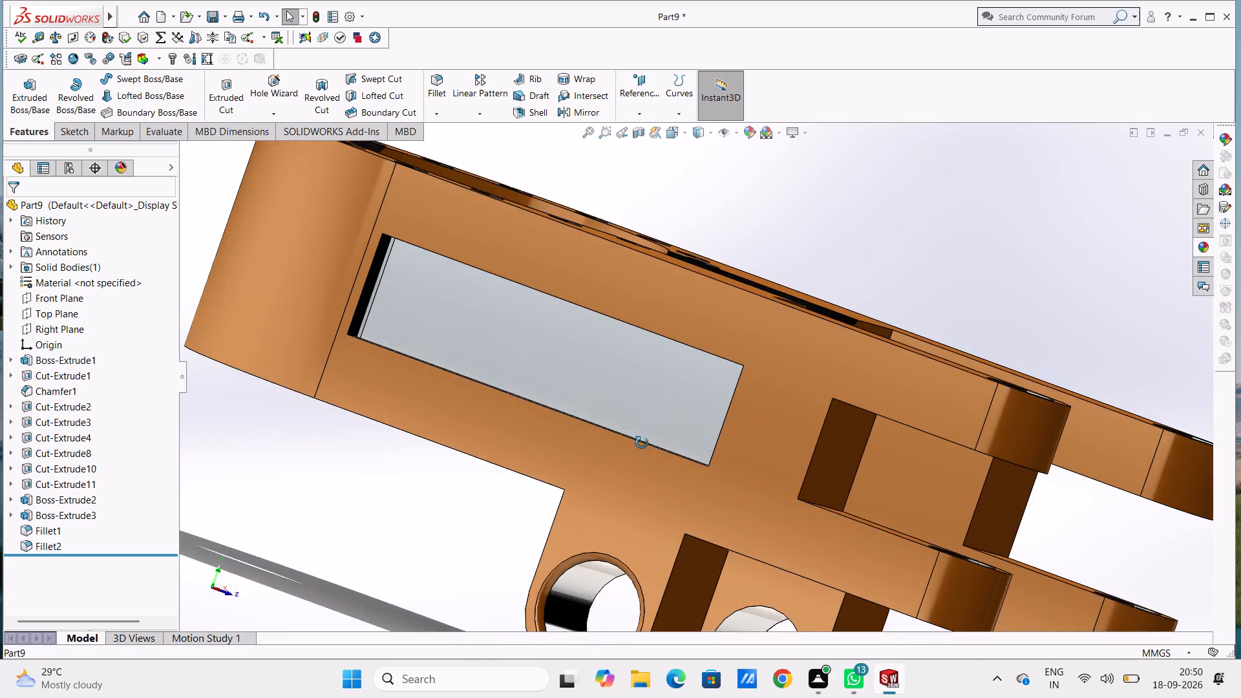
pyautogui.moveTo(642, 443); pyautogui.dragTo(593, 461, button='middle')
pyautogui.scroll(5, 595, 453)
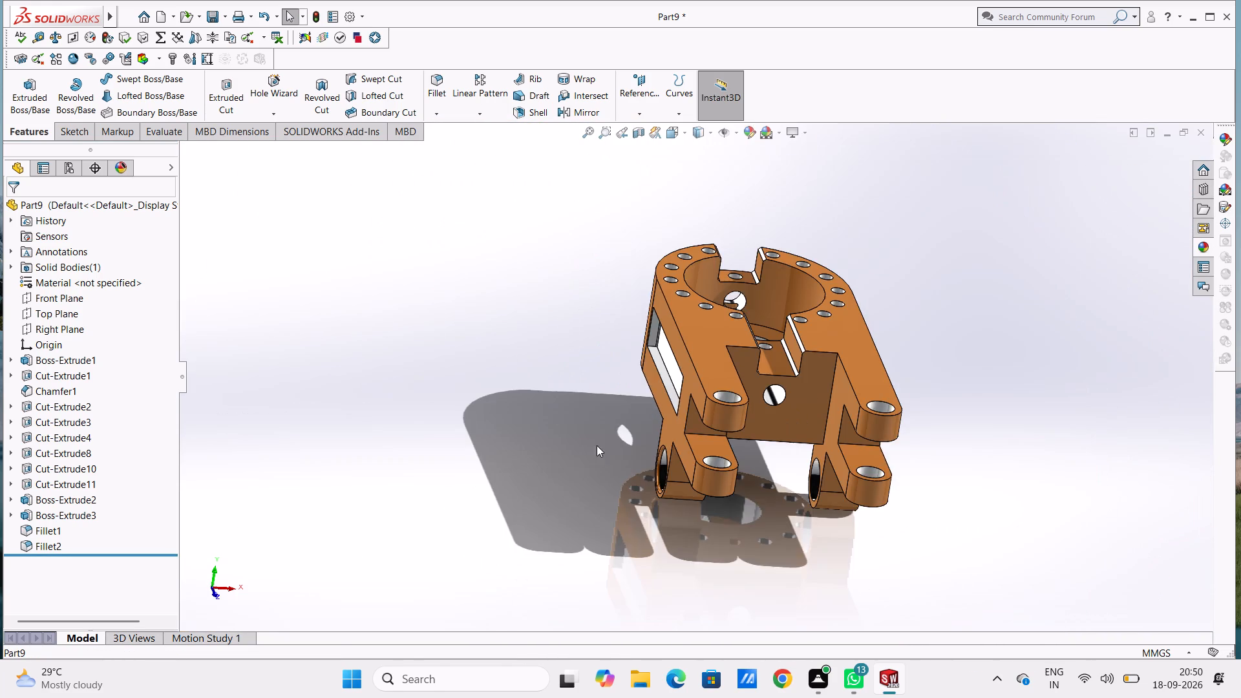
pyautogui.scroll(1, 600, 435)
pyautogui.moveTo(593, 448); pyautogui.dragTo(625, 469, button='middle')
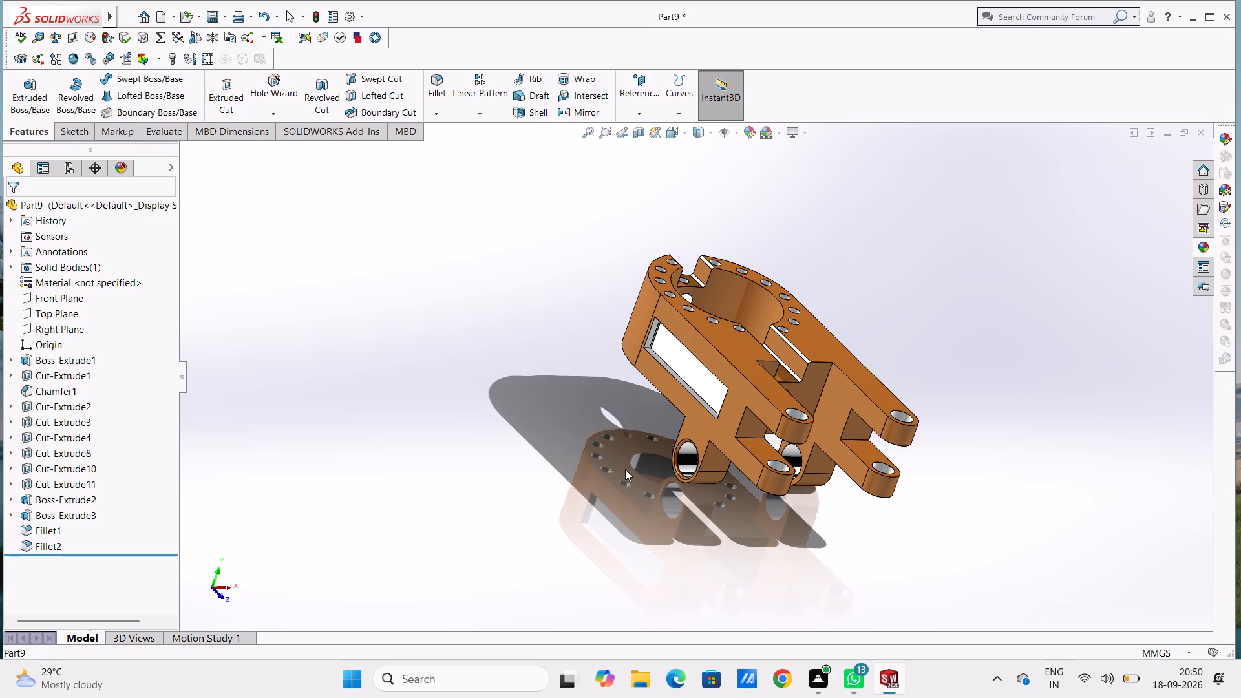
pyautogui.moveTo(966, 432); pyautogui.dragTo(937, 436, button='middle')
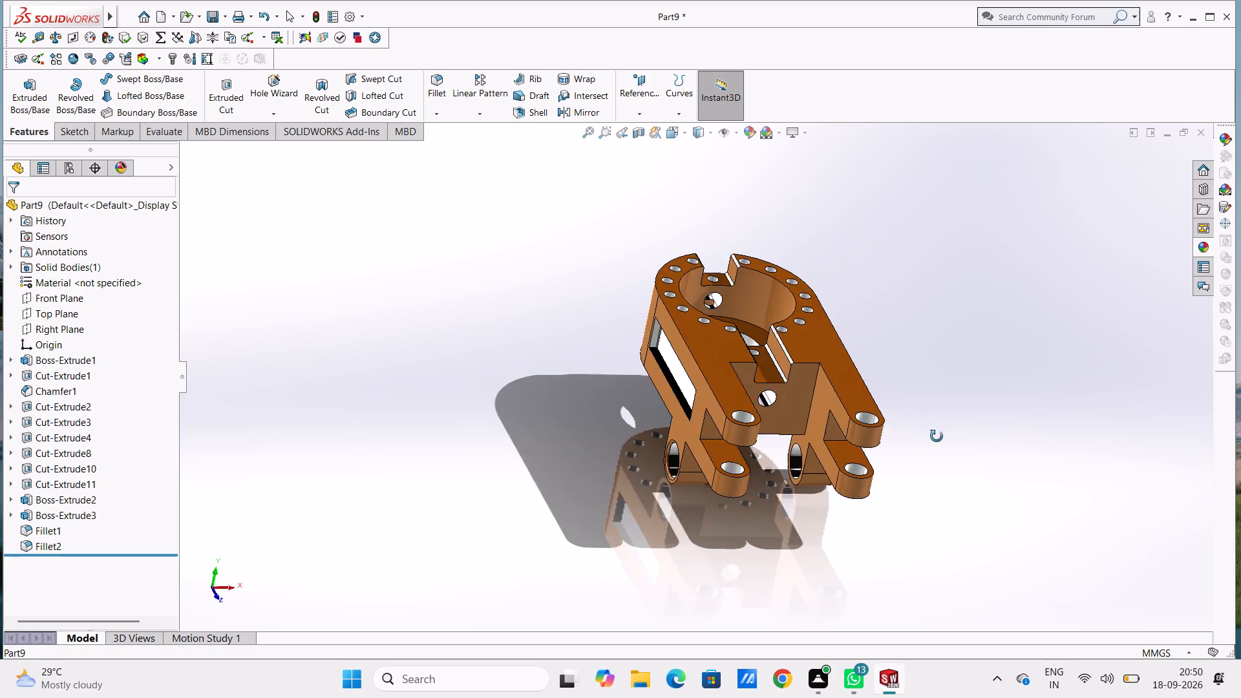
pyautogui.moveTo(937, 436); pyautogui.dragTo(794, 460, button='middle')
pyautogui.scroll(-4, 759, 369)
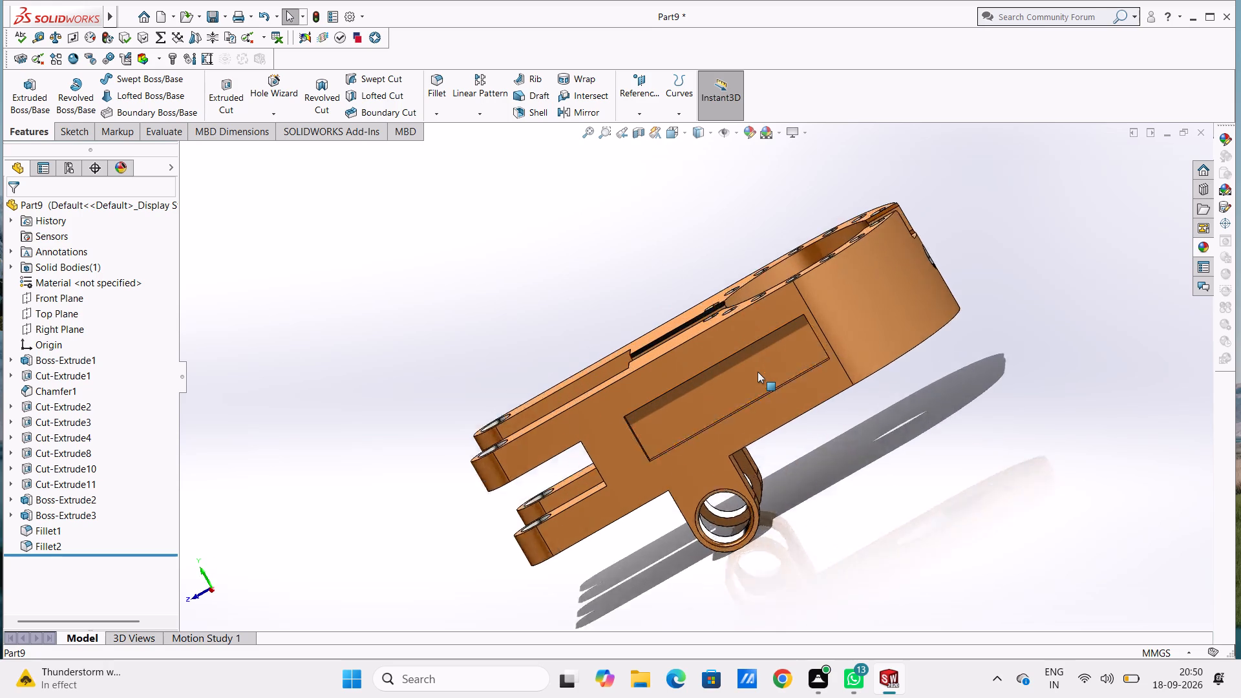
pyautogui.scroll(-4, 758, 372)
pyautogui.click(1198, 248)
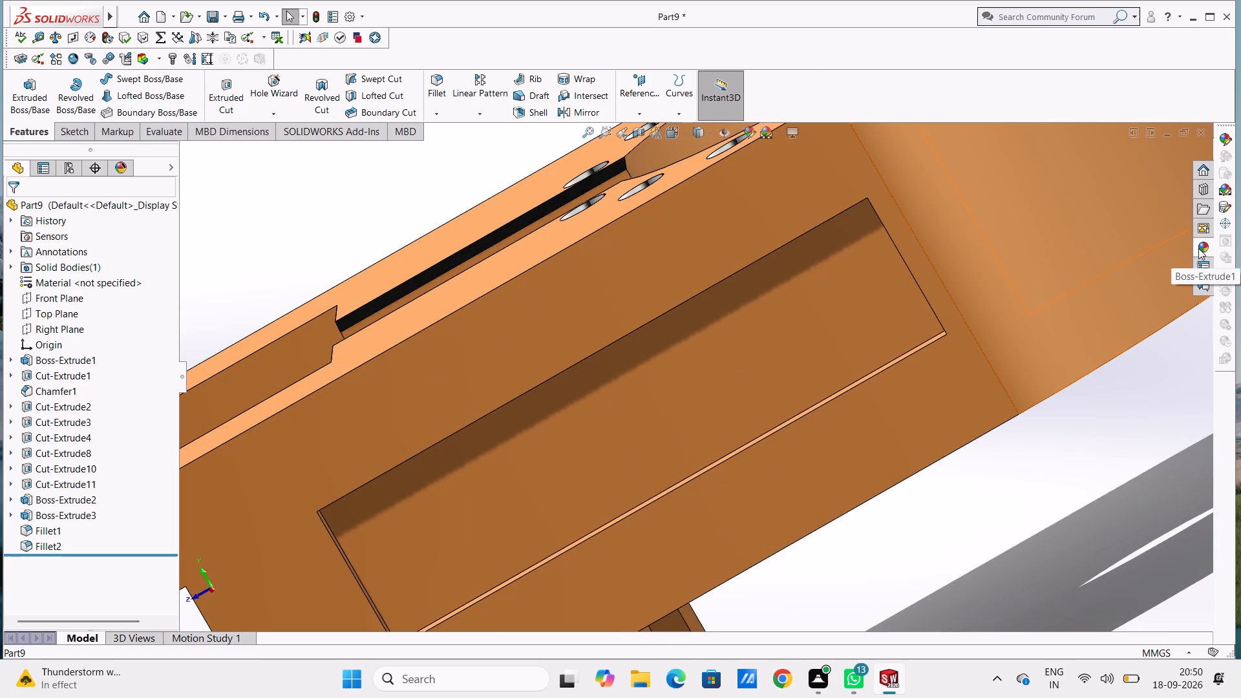
pyautogui.moveTo(1103, 372); pyautogui.dragTo(800, 366)
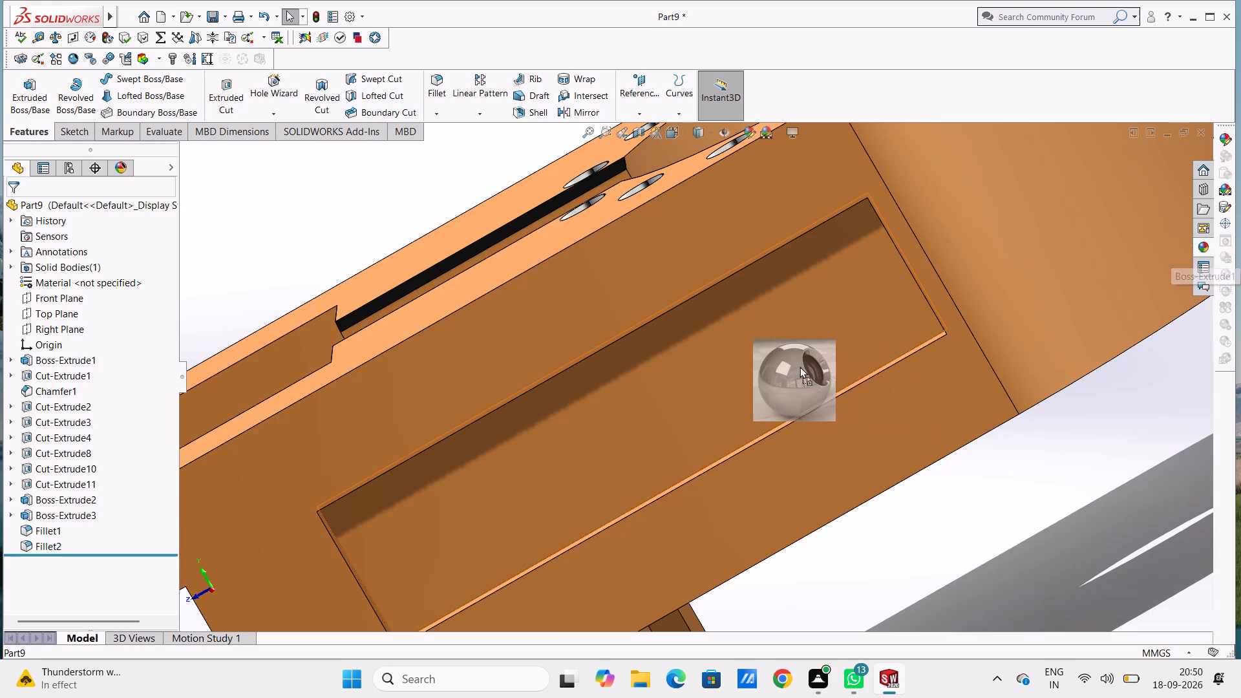
pyautogui.moveTo(800, 366); pyautogui.dragTo(732, 352)
pyautogui.click(730, 351)
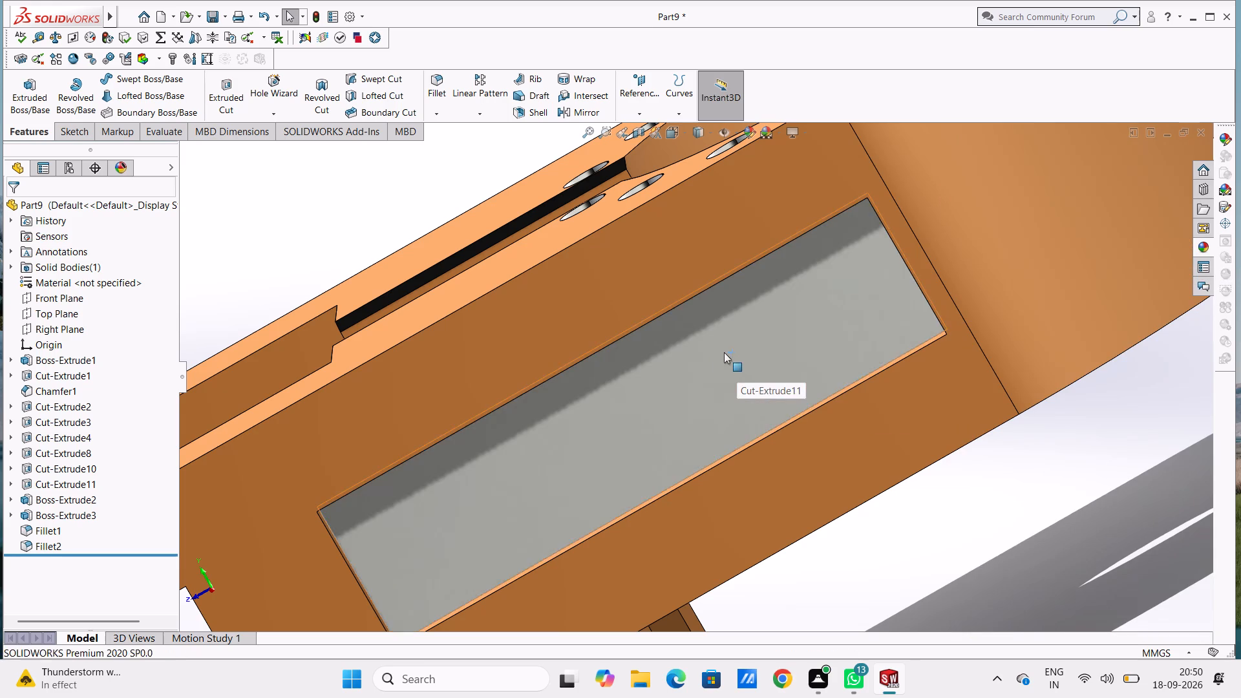
# Apply chromium plate to only the Cut-Extrude11 pocket's long wall on the ring-lug side.
pyautogui.moveTo(667, 368); pyautogui.dragTo(746, 412, button='middle')
pyautogui.scroll(-4, 759, 339)
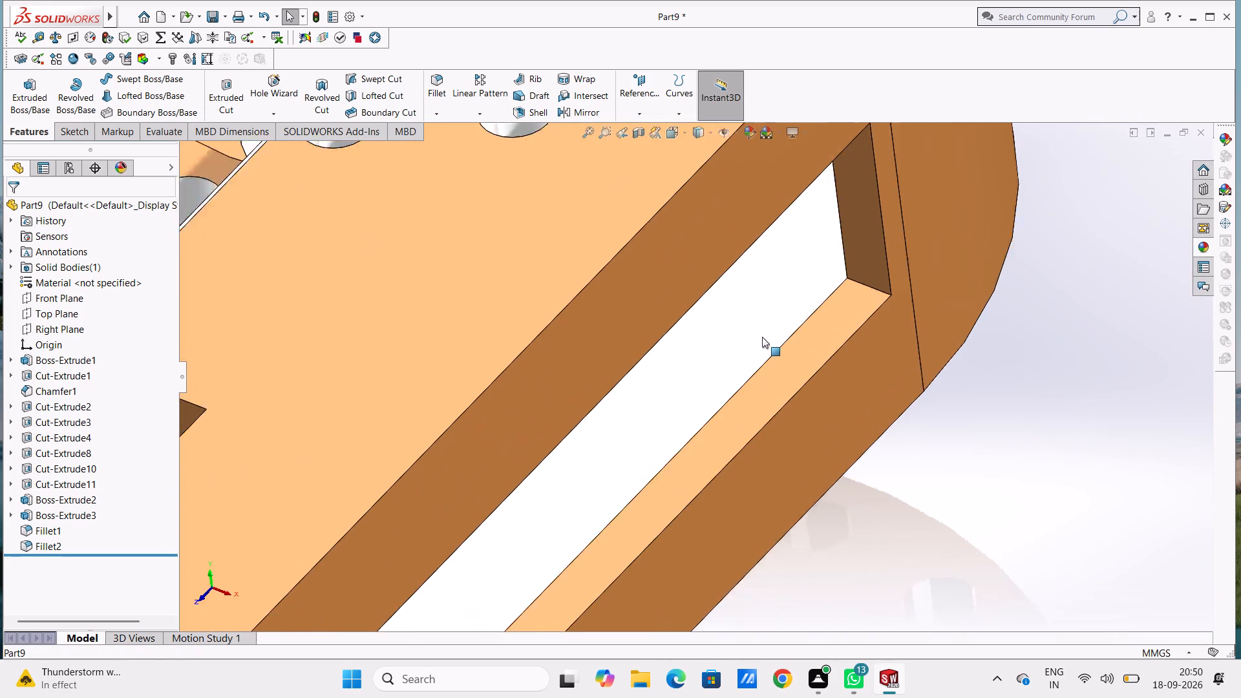
pyautogui.scroll(-3, 762, 337)
pyautogui.click(1202, 246)
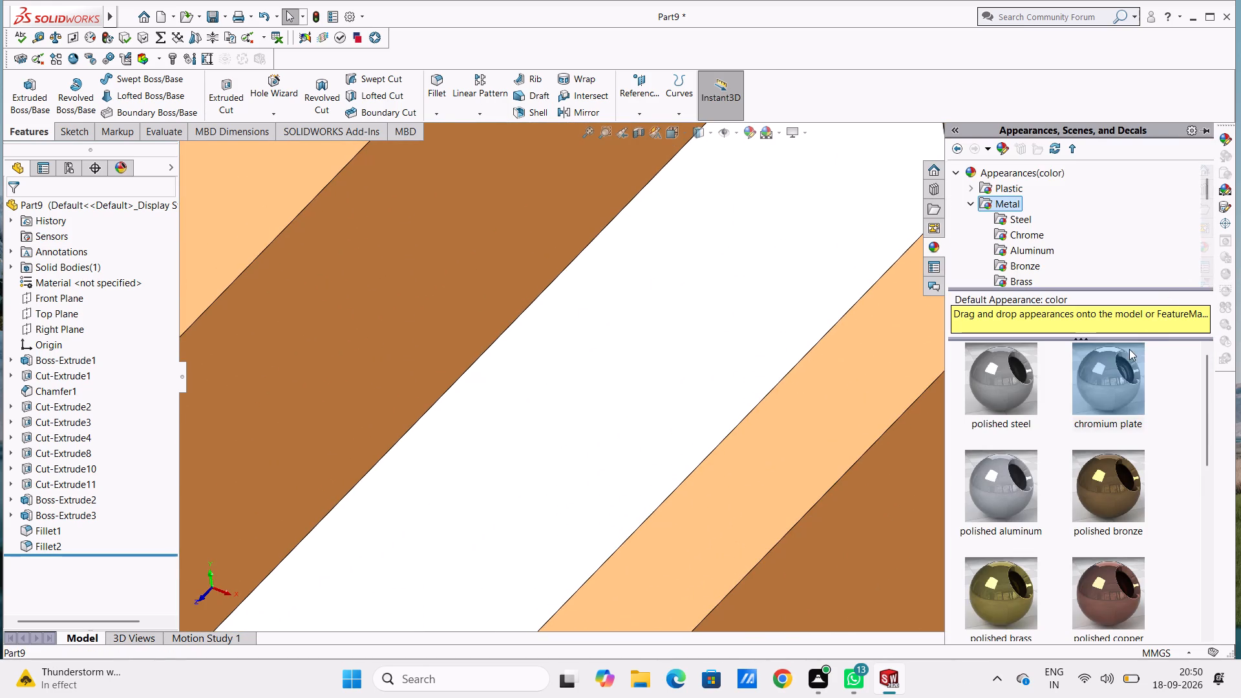
pyautogui.moveTo(1118, 357); pyautogui.dragTo(834, 377)
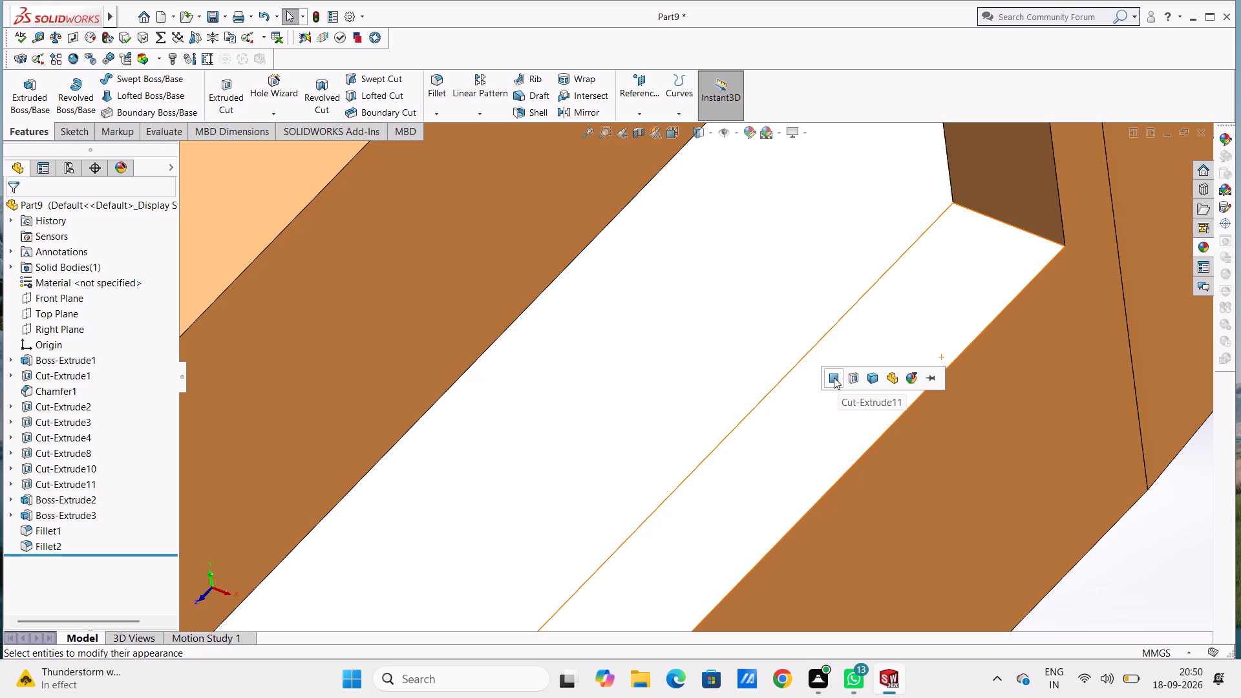
pyautogui.click(834, 377)
# Apply chromium plate to only the Cut-Extrude11 pocket's short end wall nearest the plate's rounded end.
pyautogui.scroll(4, 833, 366)
pyautogui.scroll(-6, 826, 185)
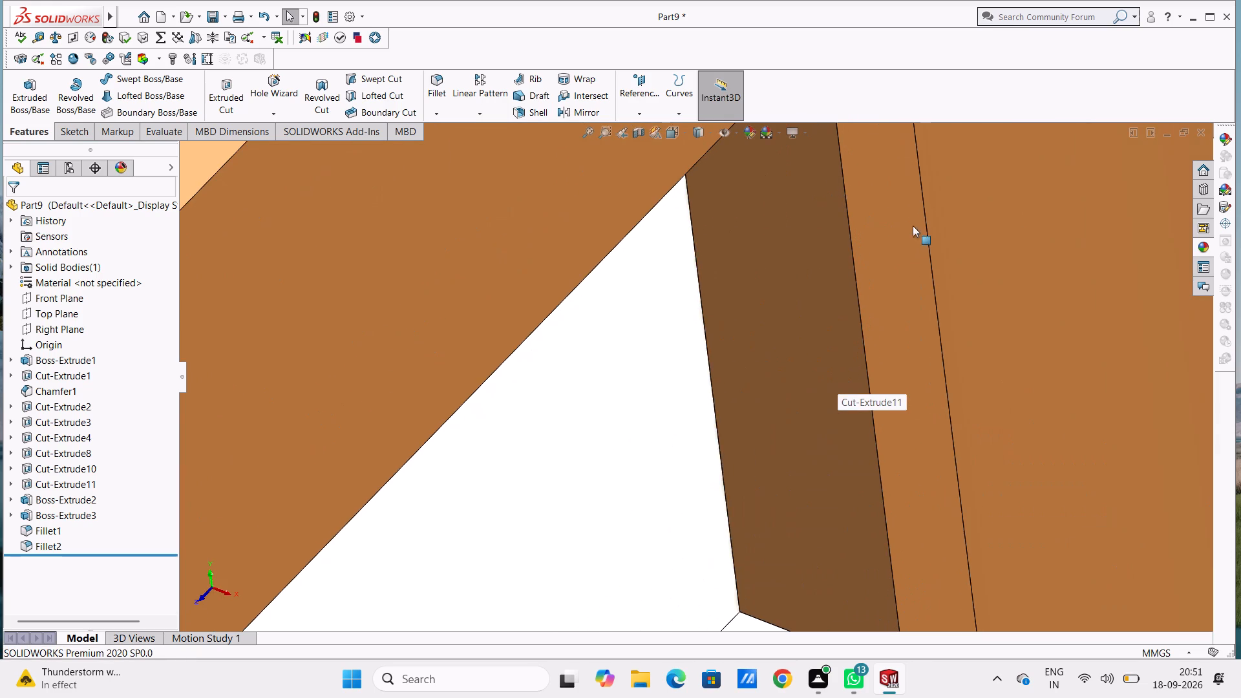
pyautogui.click(1198, 244)
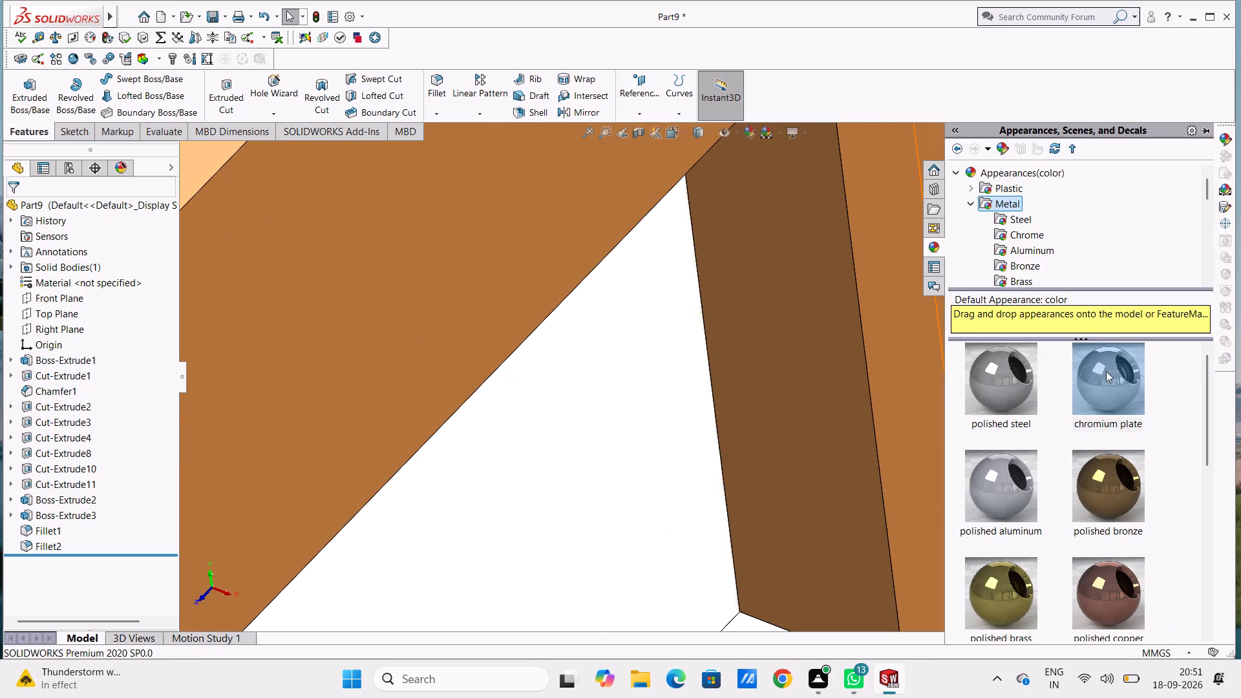
pyautogui.moveTo(1132, 386); pyautogui.dragTo(813, 347)
pyautogui.click(815, 345)
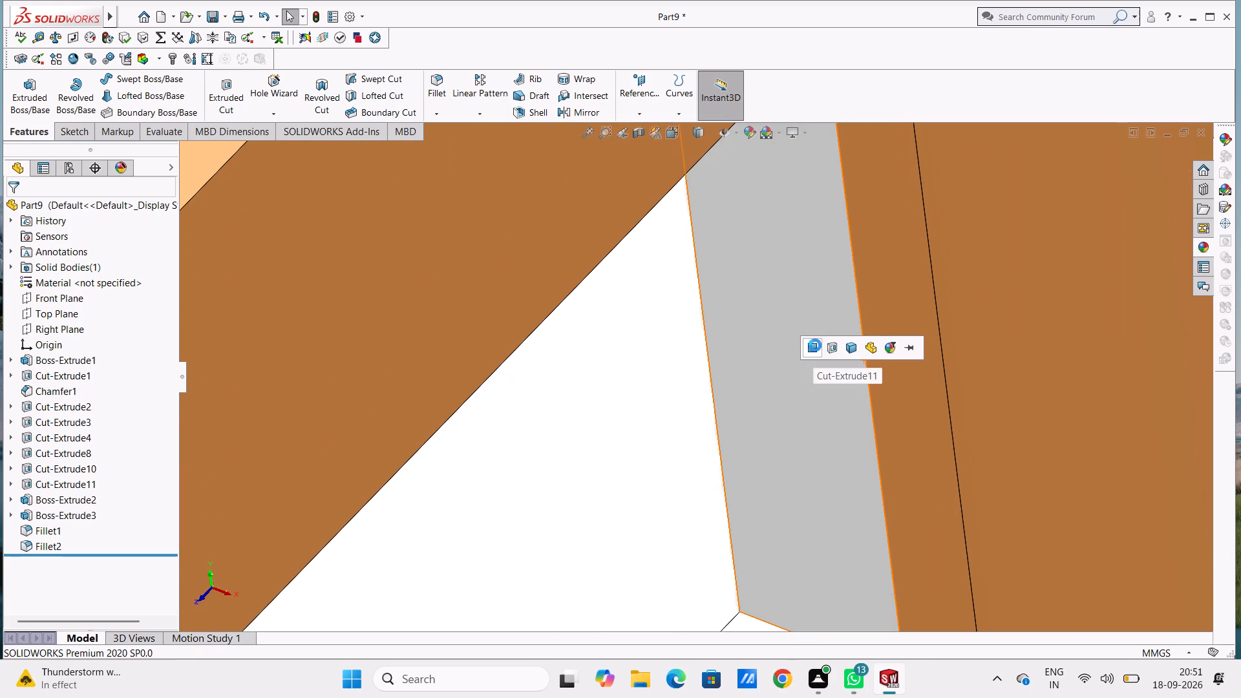
# Apply chromium plate to only the Cut-Extrude11 pocket's long wall on the side away from the ring lugs.
pyautogui.scroll(9, 810, 349)
pyautogui.scroll(1, 716, 439)
pyautogui.moveTo(661, 448); pyautogui.dragTo(595, 349, button='middle')
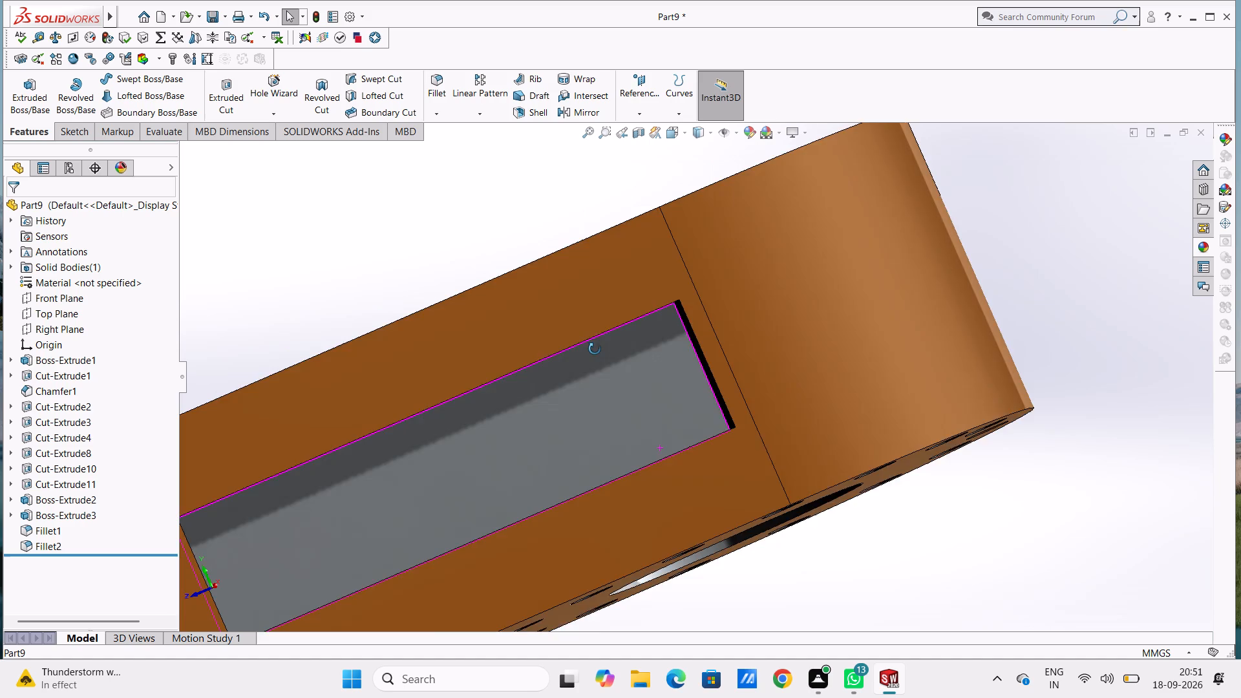
pyautogui.moveTo(595, 349); pyautogui.dragTo(575, 274, button='middle')
pyautogui.scroll(-6, 522, 332)
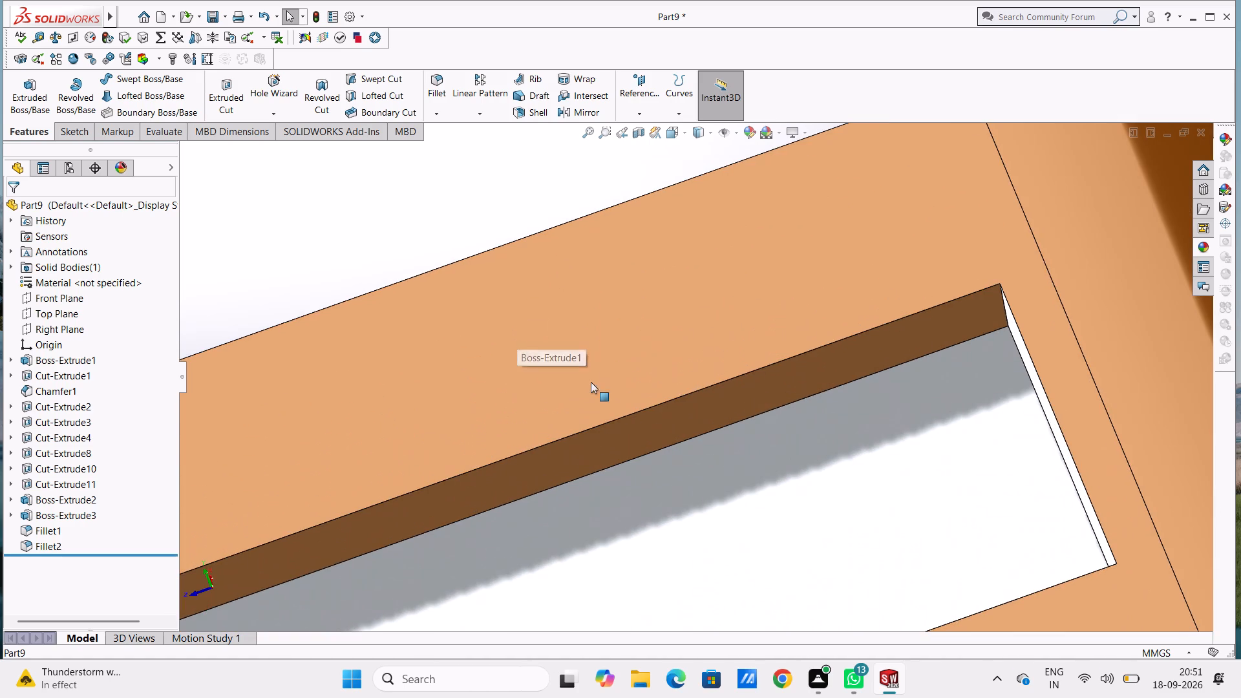
pyautogui.click(1199, 247)
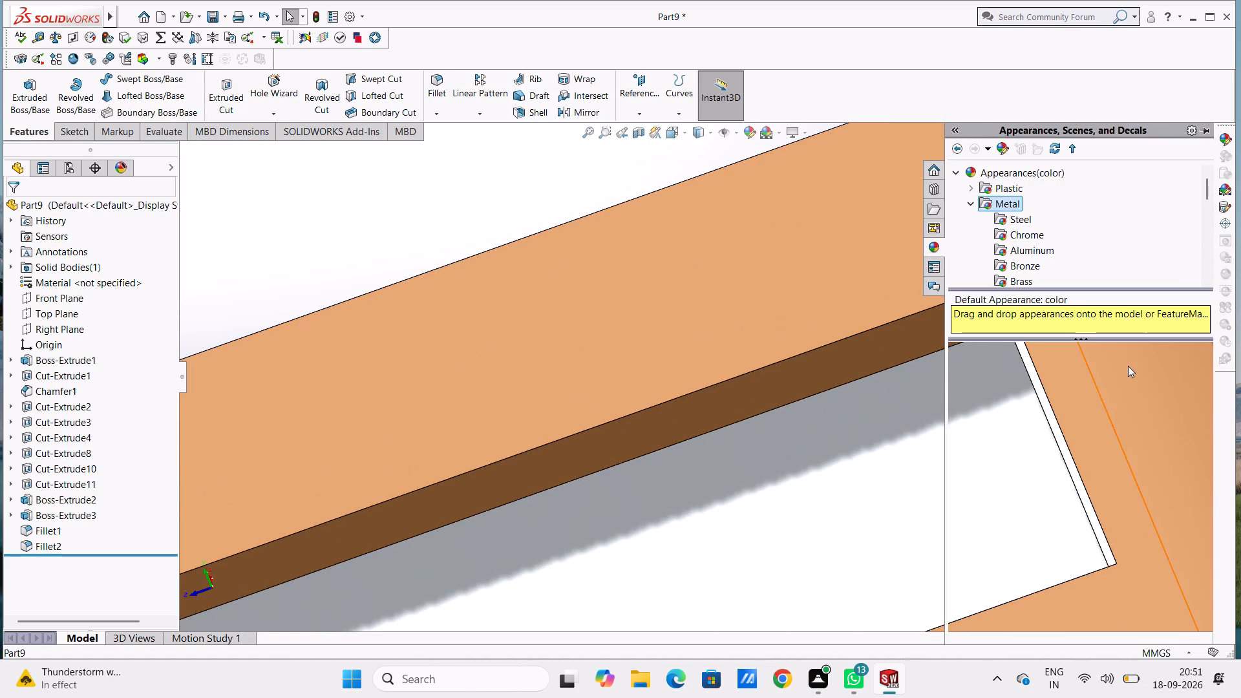
pyautogui.moveTo(1126, 365); pyautogui.dragTo(735, 379)
pyautogui.click(735, 378)
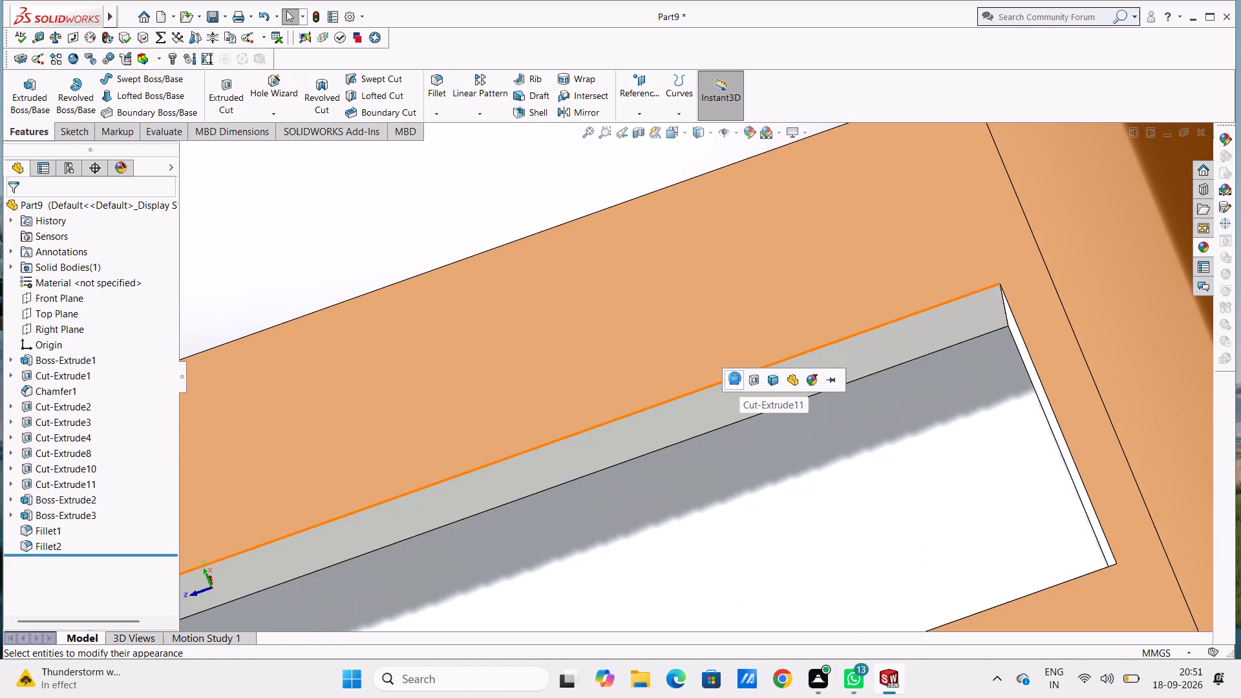
# Apply chromium plate to only the Cut-Extrude11 pocket's remaining orange wall, the short end wall on the arm side.
pyautogui.scroll(10, 734, 392)
pyautogui.moveTo(591, 439); pyautogui.dragTo(548, 455, button='middle')
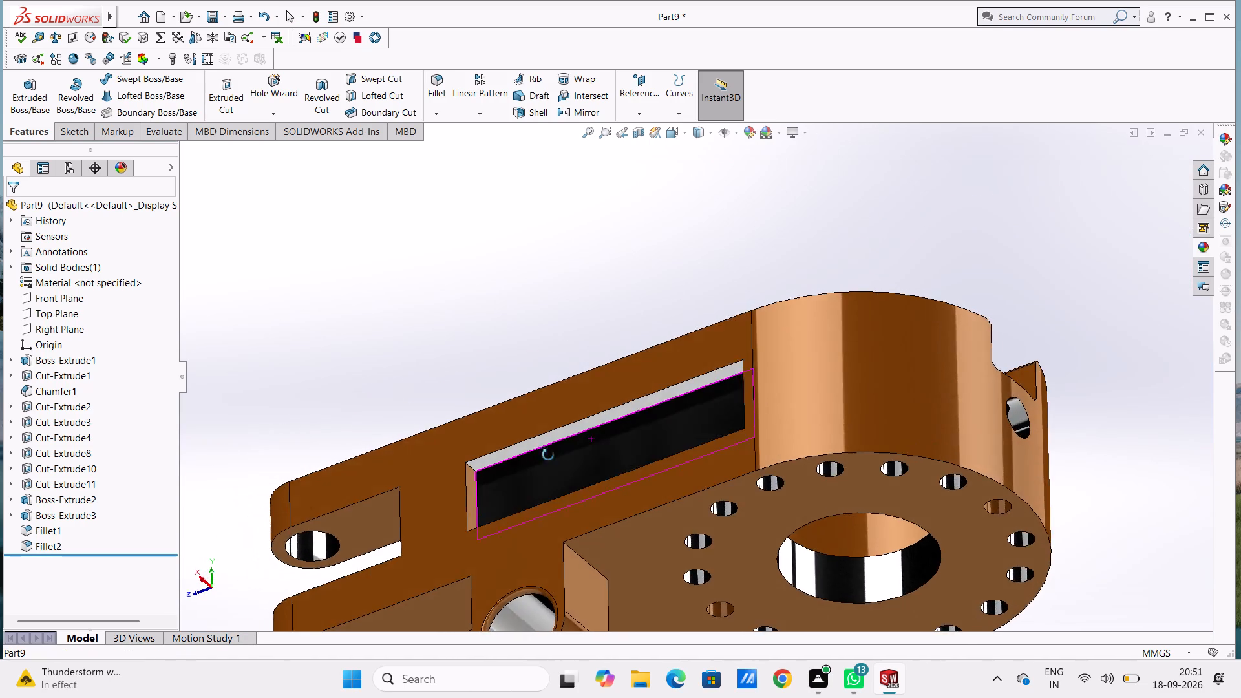
pyautogui.moveTo(548, 455); pyautogui.dragTo(530, 613, button='middle')
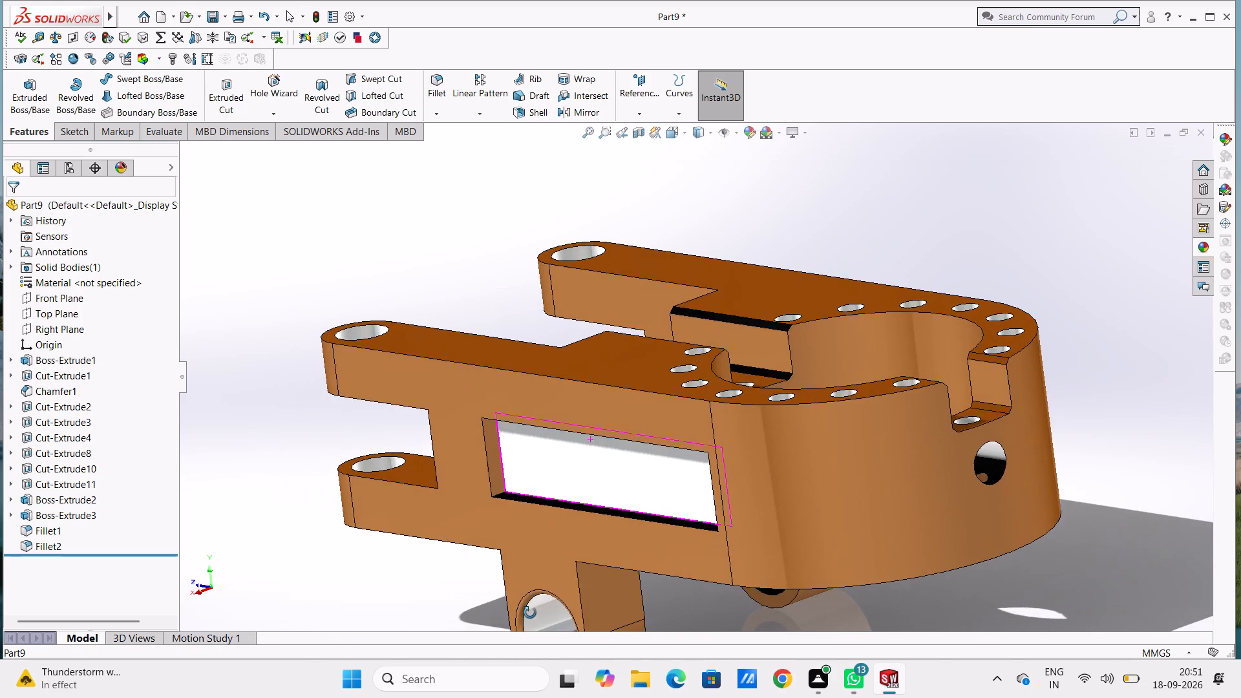
pyautogui.moveTo(530, 613); pyautogui.dragTo(530, 613, button='middle')
pyautogui.scroll(-8, 514, 483)
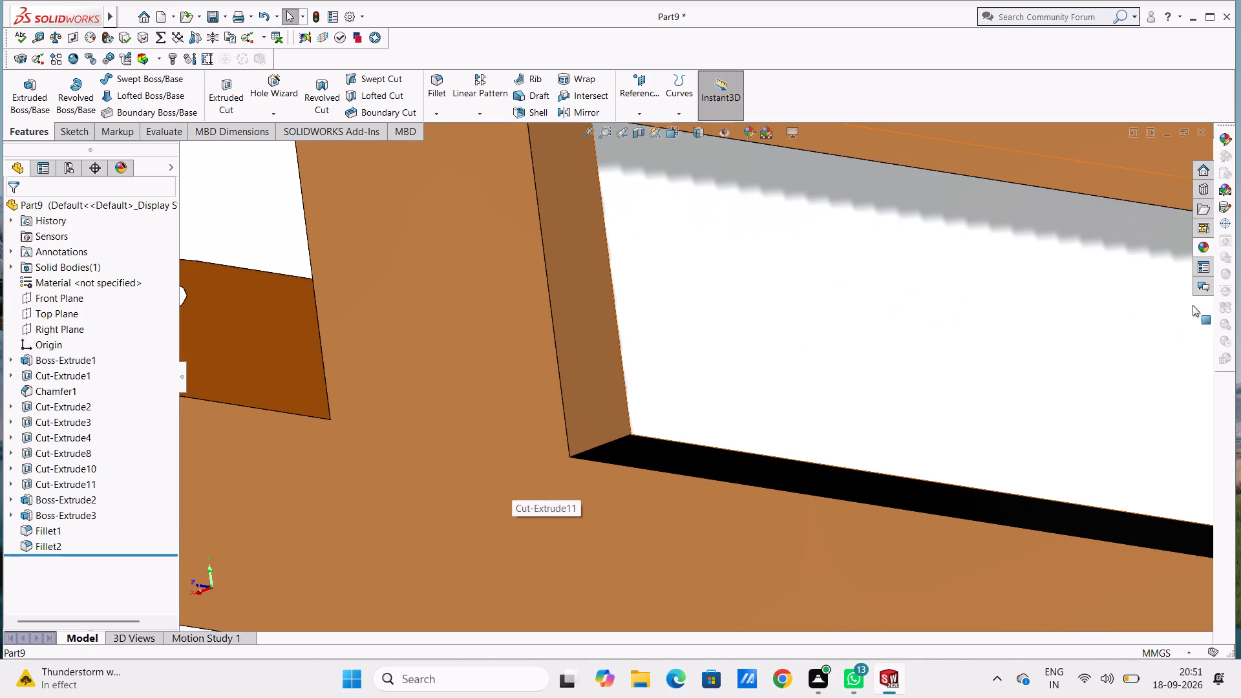
pyautogui.click(1200, 244)
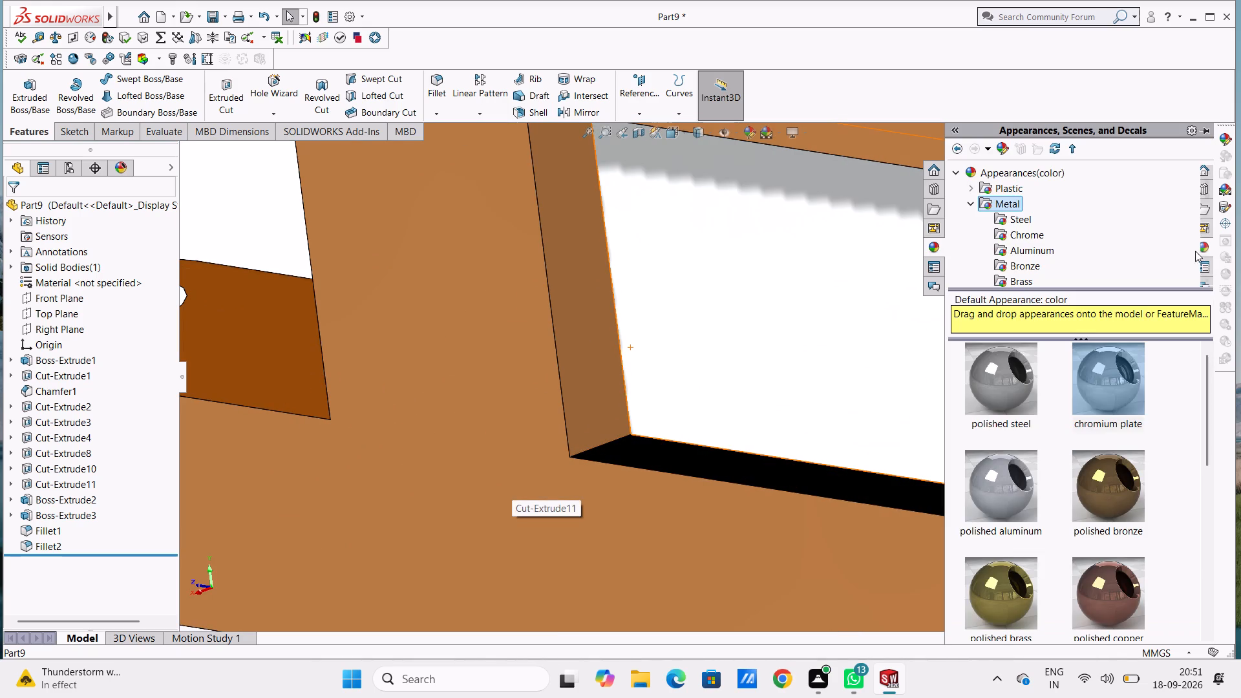
pyautogui.moveTo(1113, 370); pyautogui.dragTo(592, 298)
pyautogui.click(592, 298)
# Examine the whole part's orange and chromium finish from several angles, including the isometric view.
pyautogui.scroll(11, 595, 297)
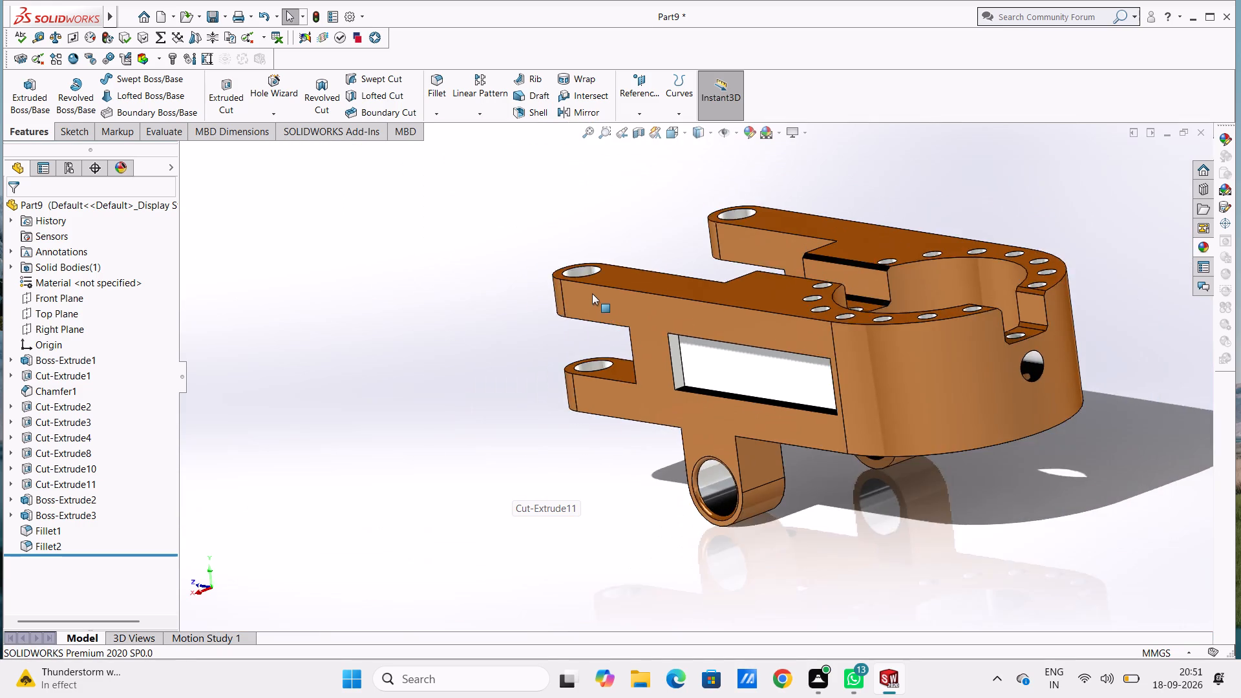
pyautogui.scroll(2, 592, 293)
pyautogui.moveTo(491, 257); pyautogui.dragTo(672, 460, button='middle')
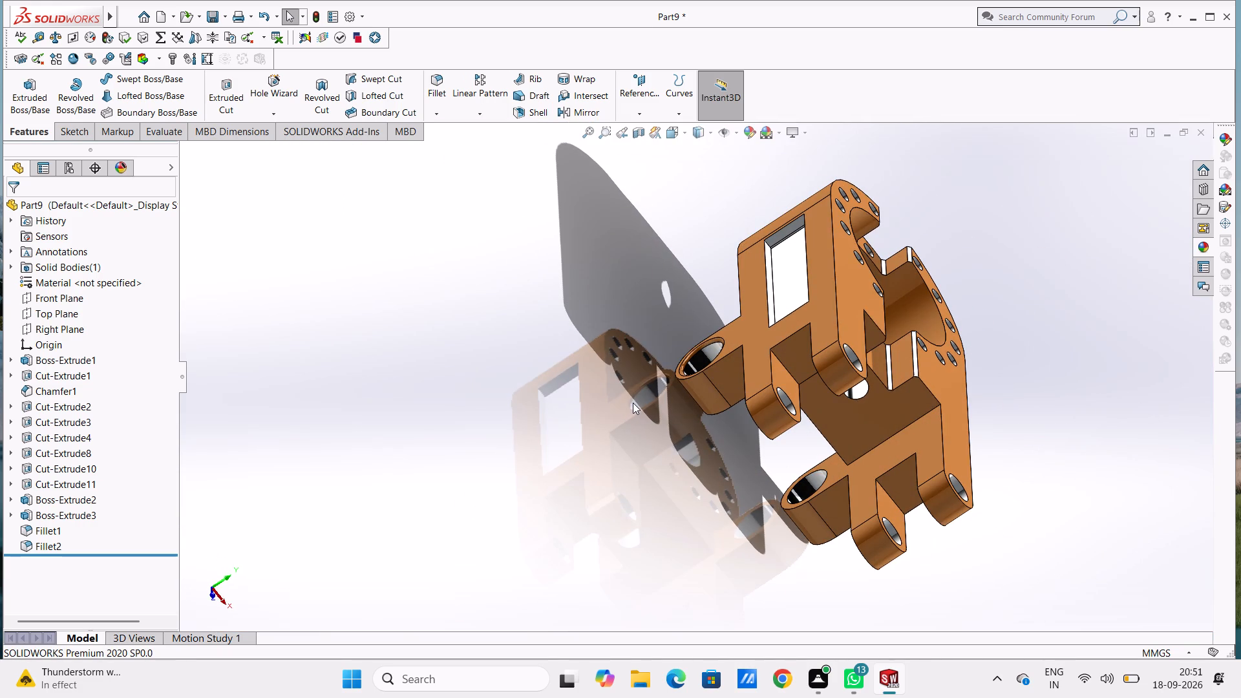
pyautogui.hotkey('ctrl', '7')
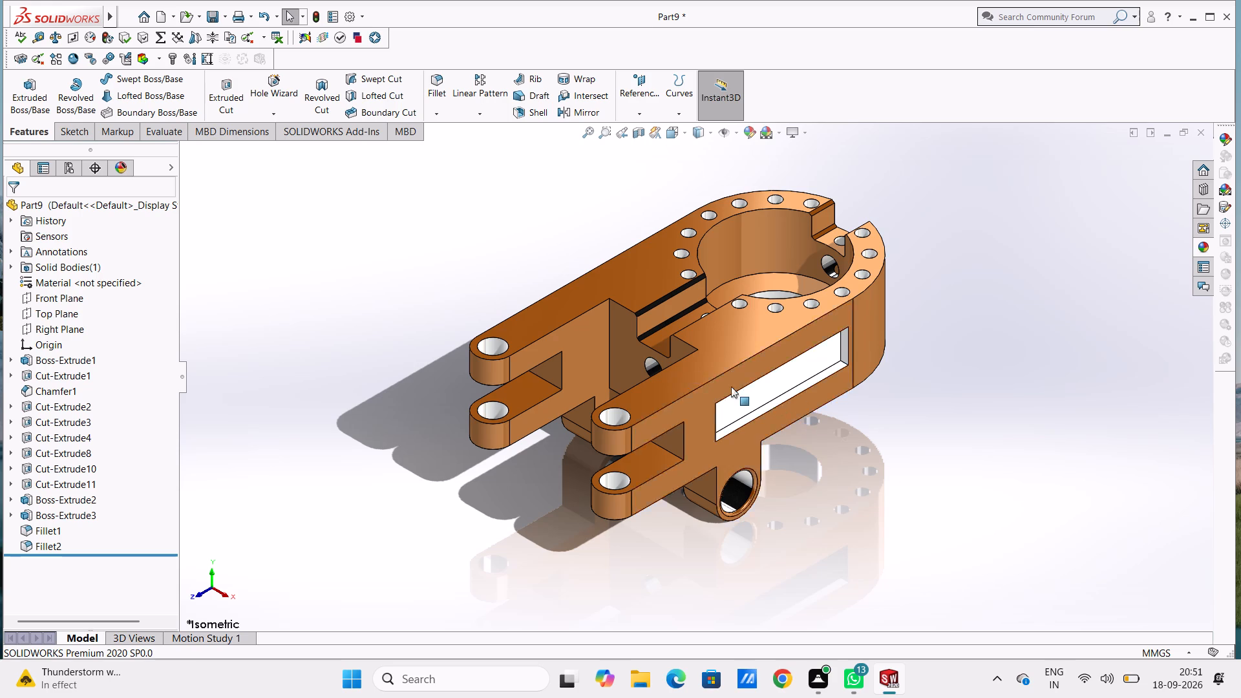
pyautogui.moveTo(514, 271); pyautogui.dragTo(549, 306, button='middle')
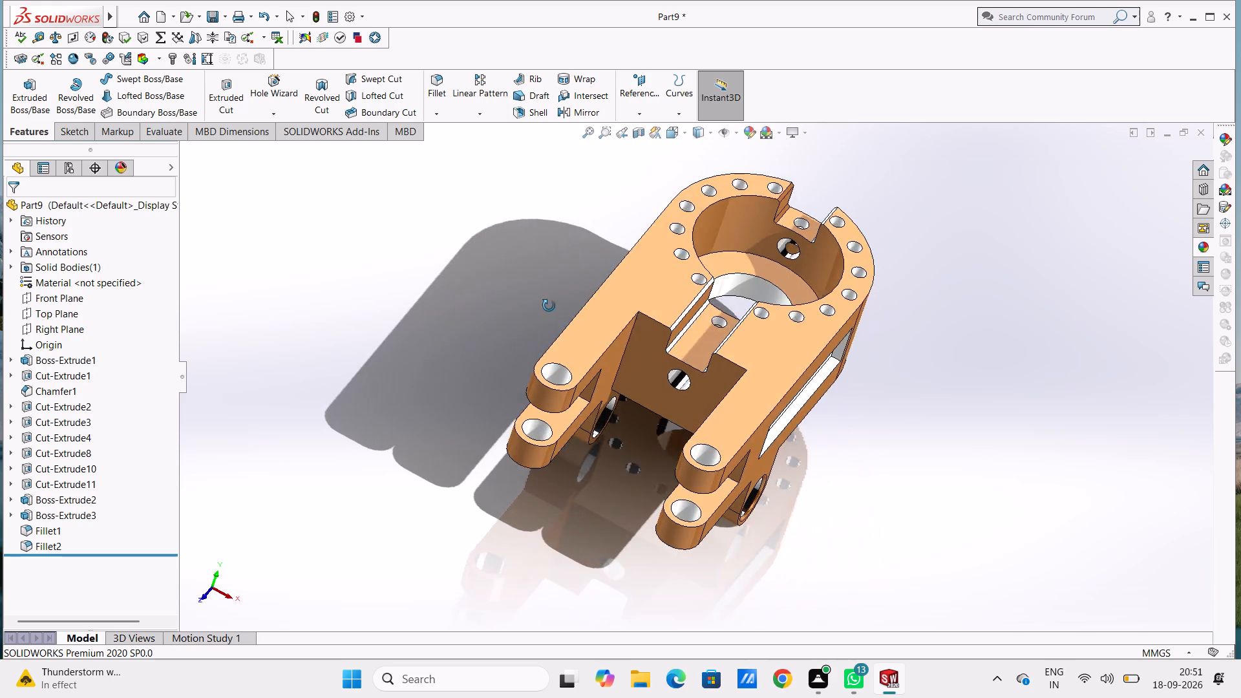
pyautogui.moveTo(549, 306); pyautogui.dragTo(508, 268, button='middle')
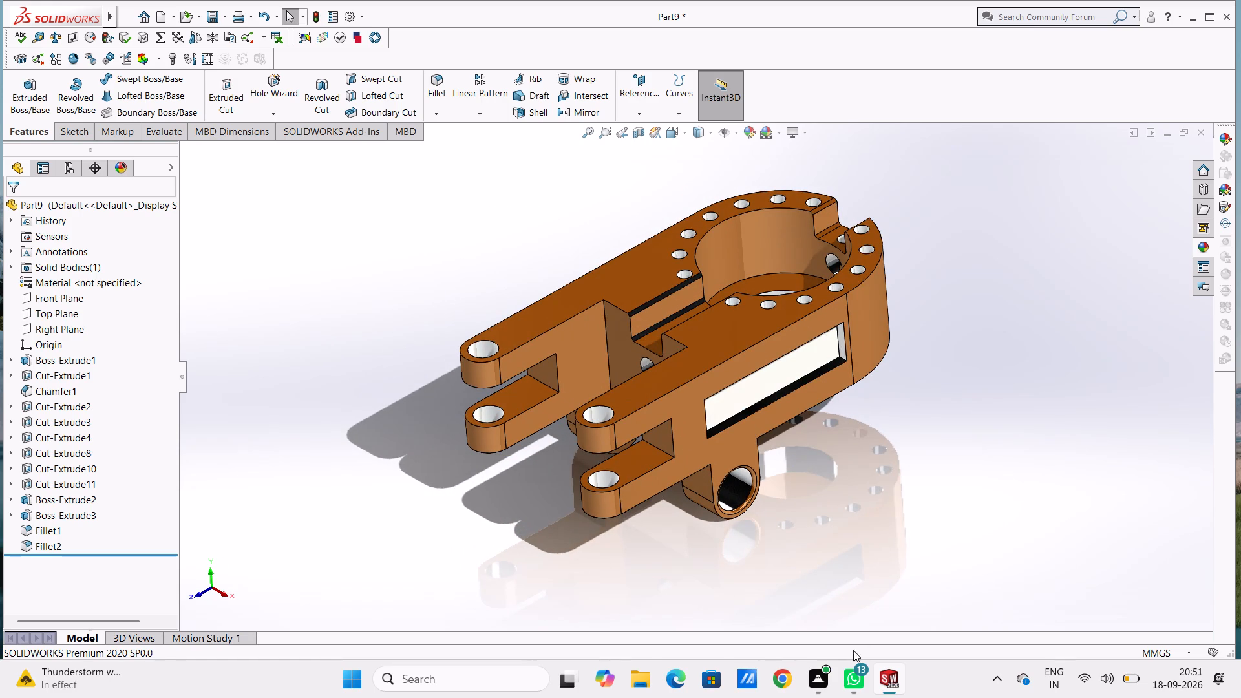
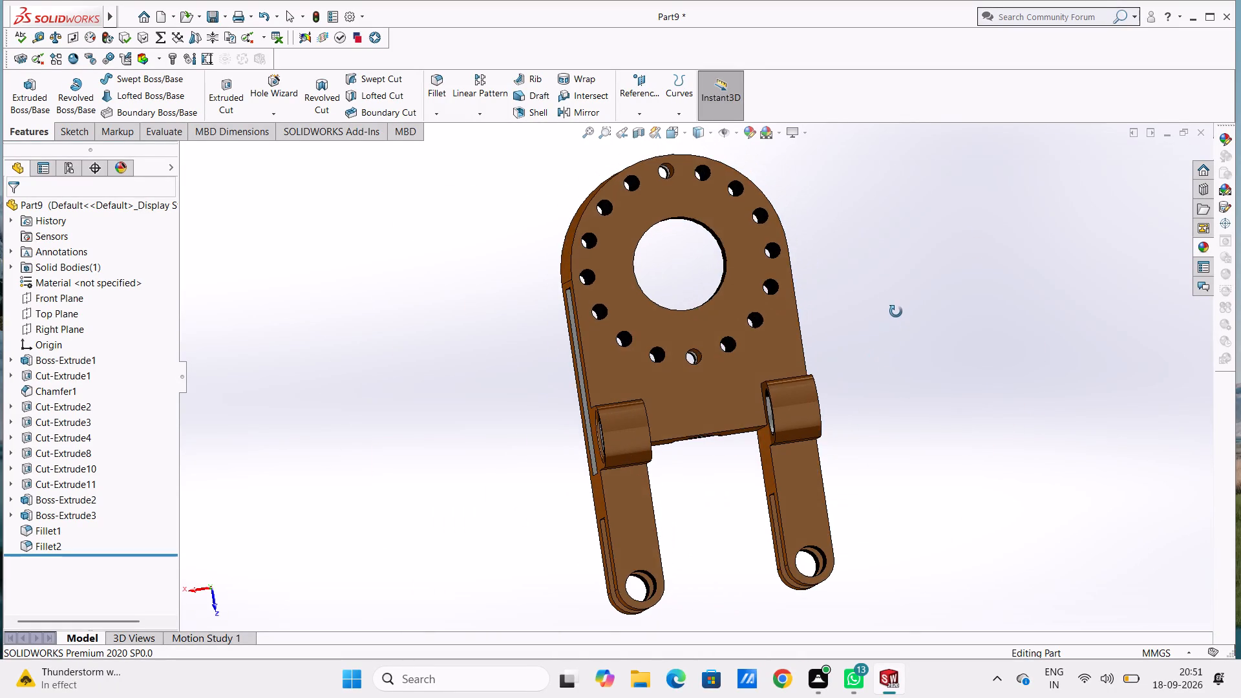
# Apply chromium plate to only the orange wall of the patterned hole on the plate's centreline at the rounded end.
pyautogui.scroll(-5, 716, 125)
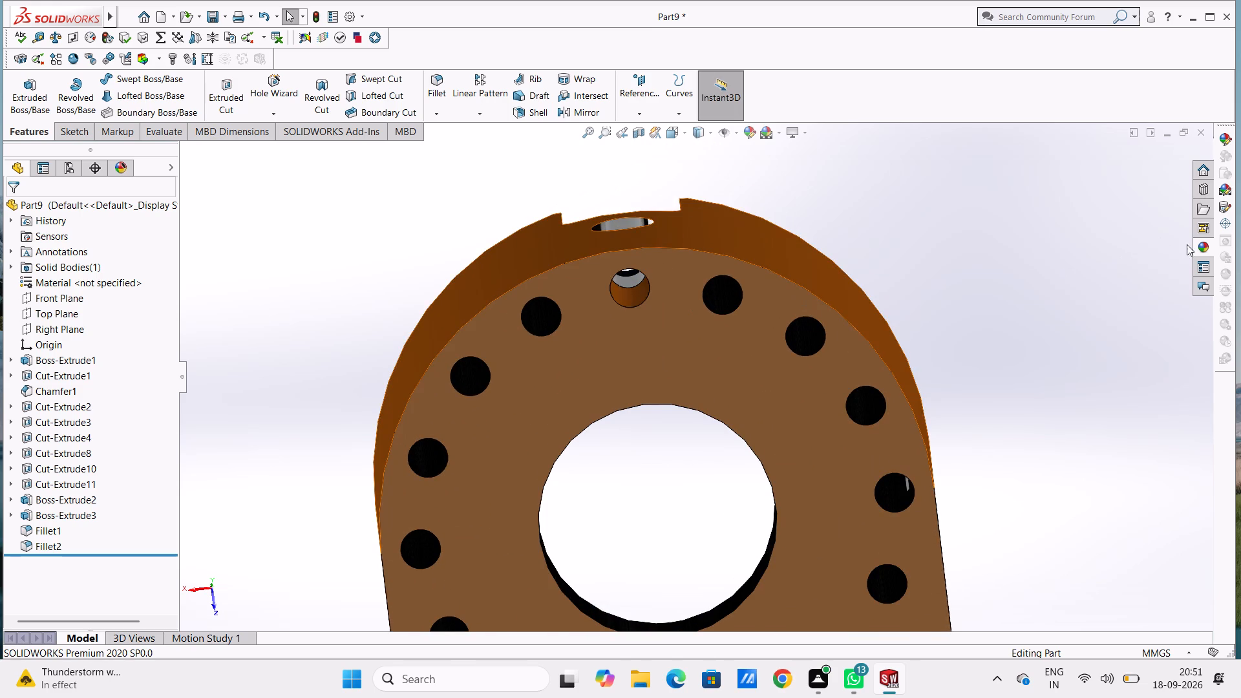
pyautogui.click(1200, 244)
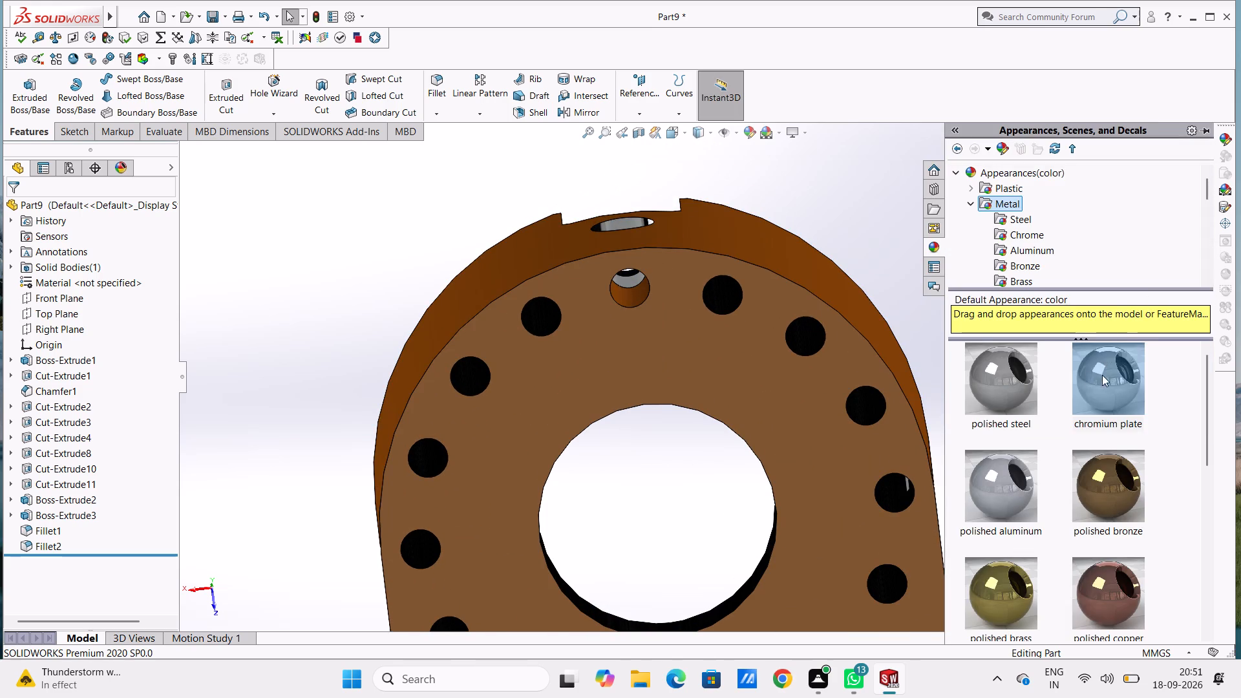
pyautogui.moveTo(1095, 374); pyautogui.dragTo(639, 298)
pyautogui.click(637, 298)
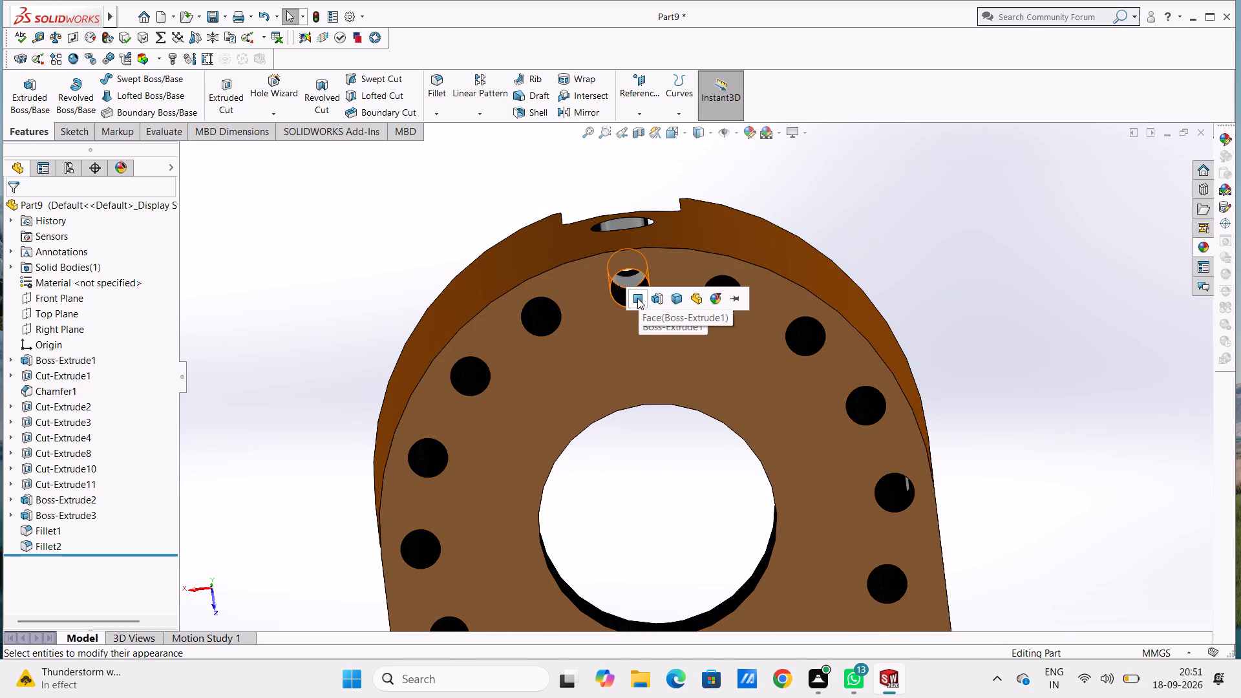
# Apply chromium plate to only the orange wall of the patterned hole on the centreline nearest the arms.
pyautogui.scroll(5, 656, 398)
pyautogui.scroll(-7, 697, 533)
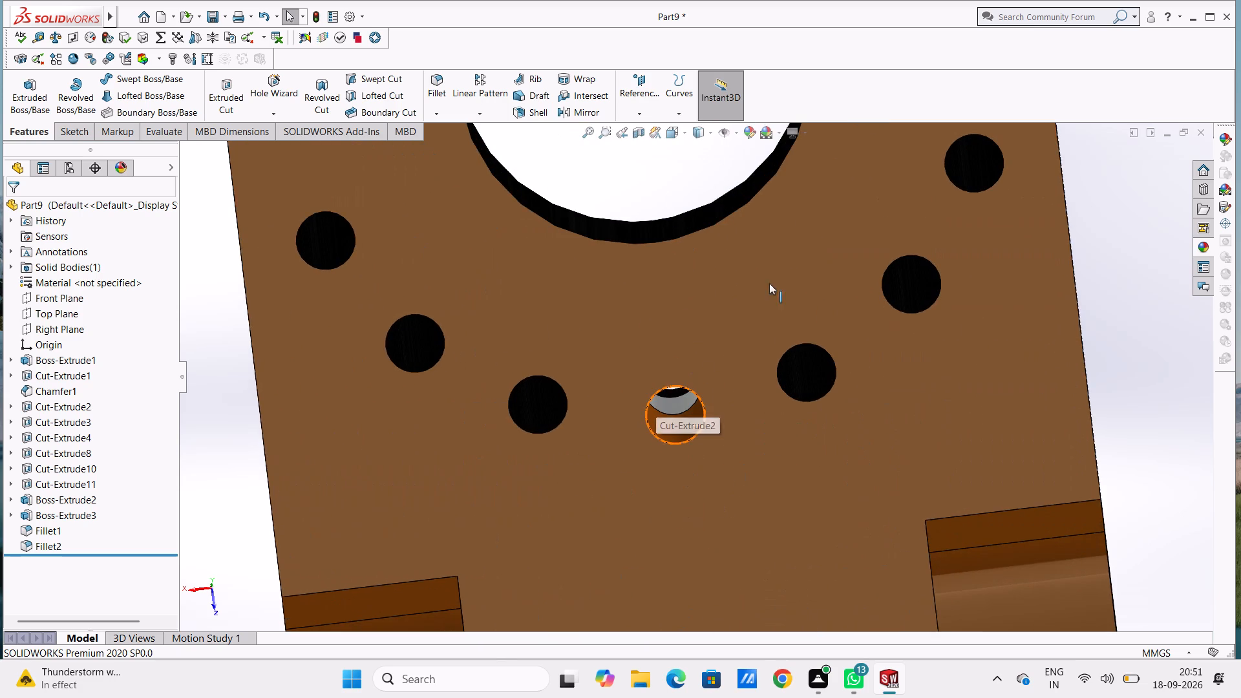
pyautogui.click(1200, 242)
pyautogui.moveTo(1112, 366); pyautogui.dragTo(667, 405)
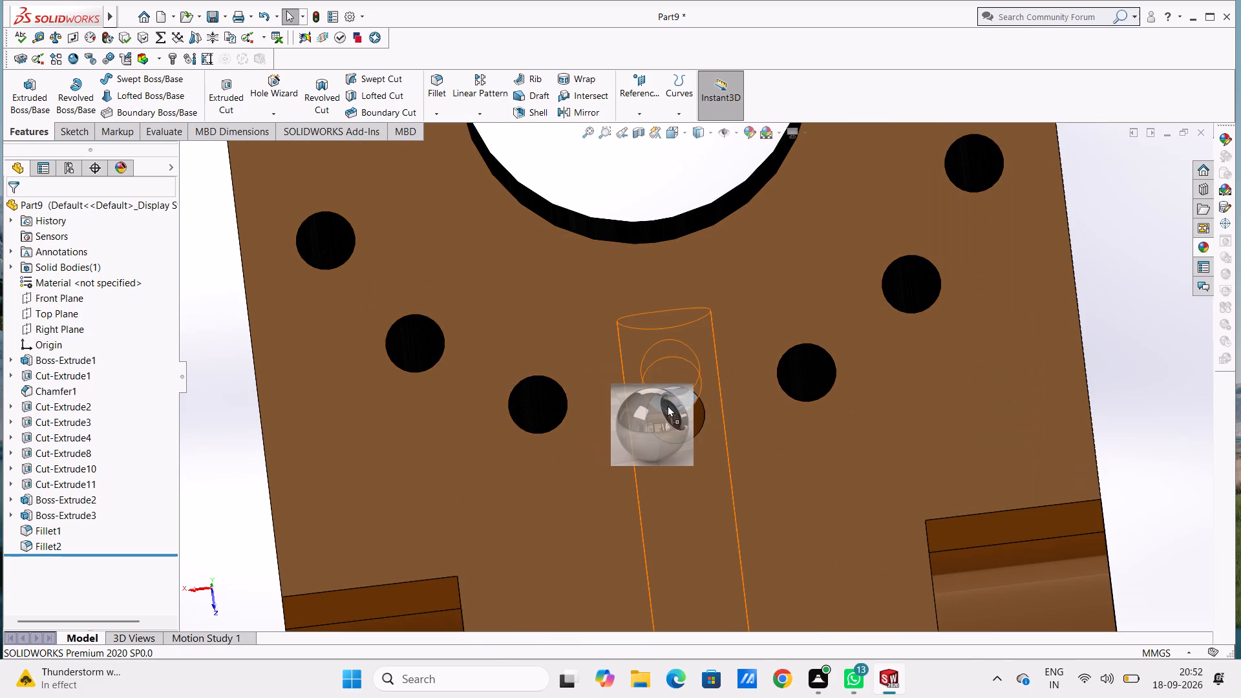
pyautogui.moveTo(667, 405); pyautogui.dragTo(679, 419)
pyautogui.click(679, 419)
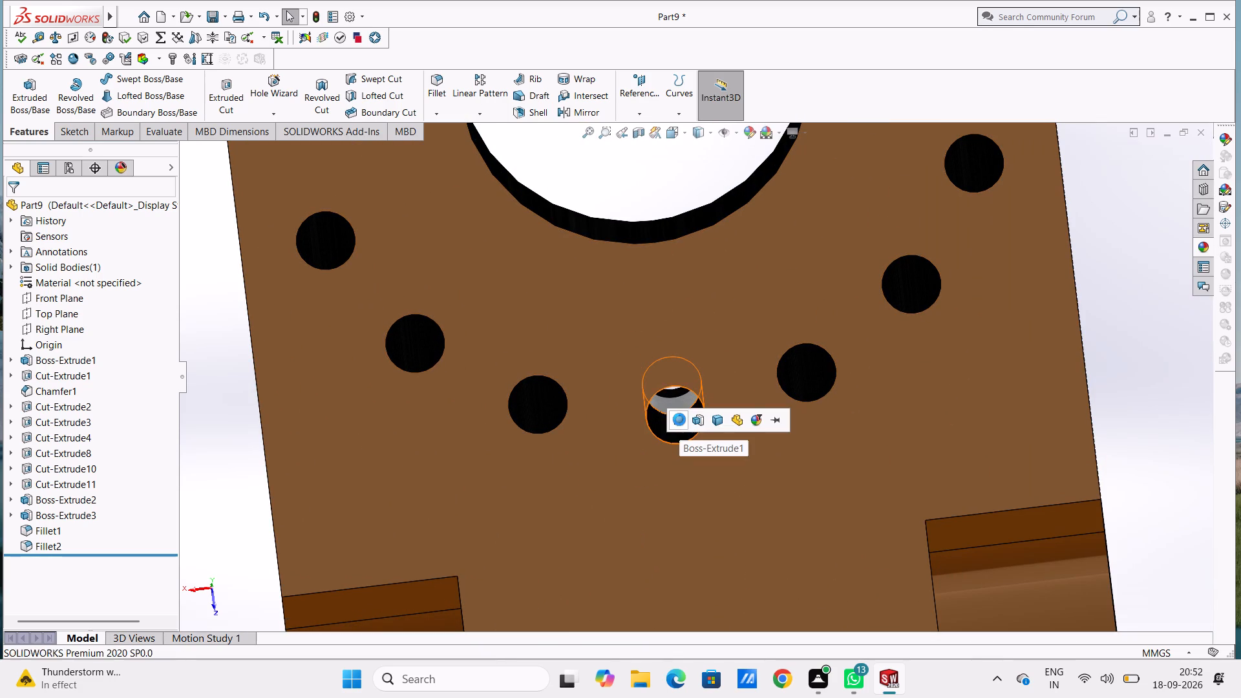
# Examine the finished part's orange and chromium faces from several angles, ending in the isometric view.
pyautogui.scroll(9, 679, 419)
pyautogui.scroll(1, 939, 335)
pyautogui.moveTo(935, 332); pyautogui.dragTo(909, 296, button='middle')
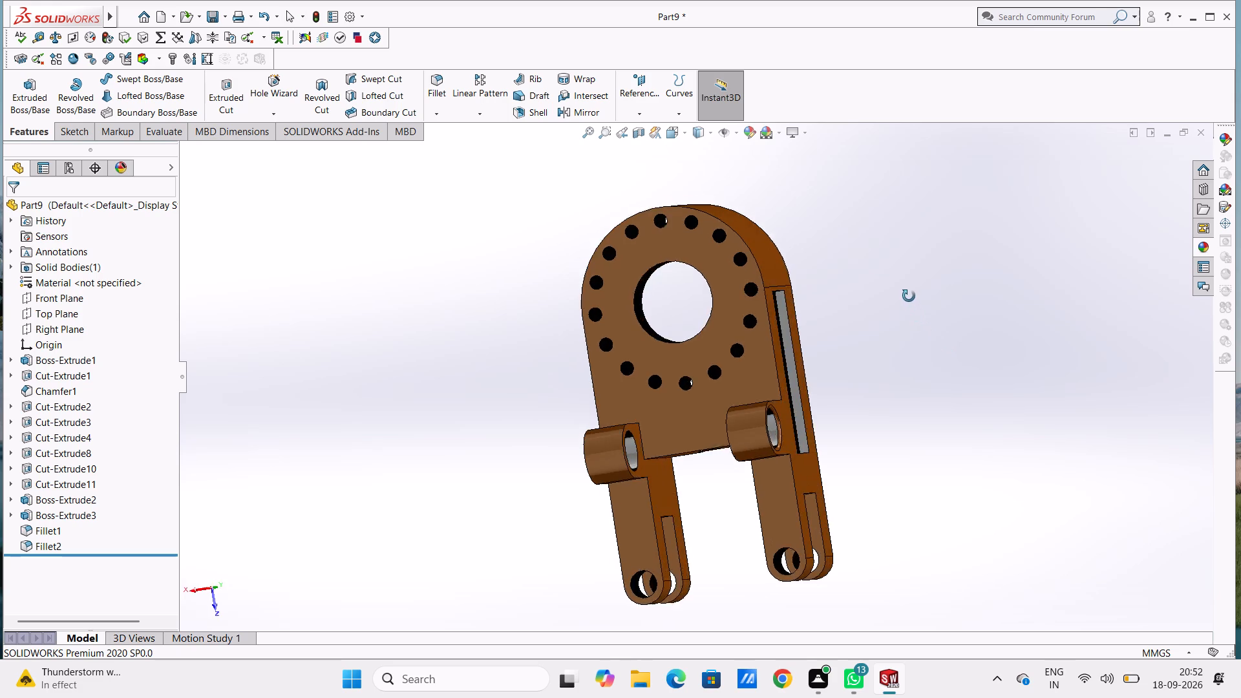
pyautogui.moveTo(909, 296); pyautogui.dragTo(1117, 452, button='middle')
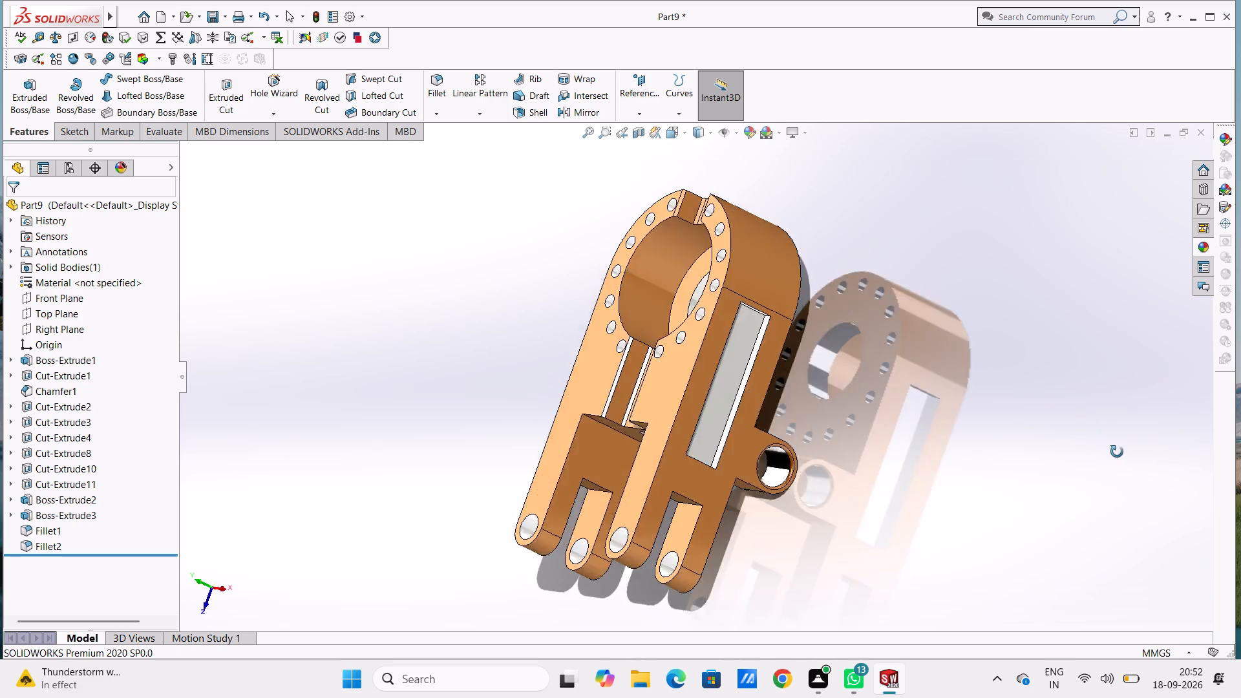
pyautogui.moveTo(1117, 452); pyautogui.dragTo(727, 212, button='middle')
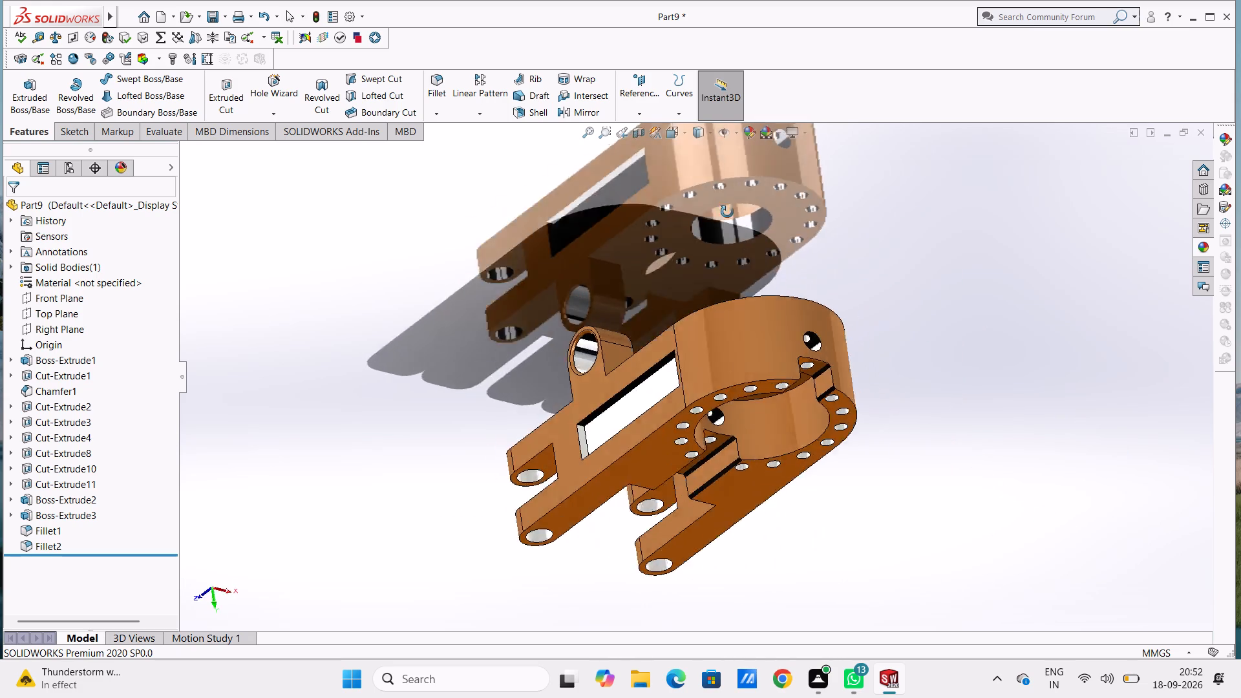
pyautogui.moveTo(727, 212); pyautogui.dragTo(492, 320, button='middle')
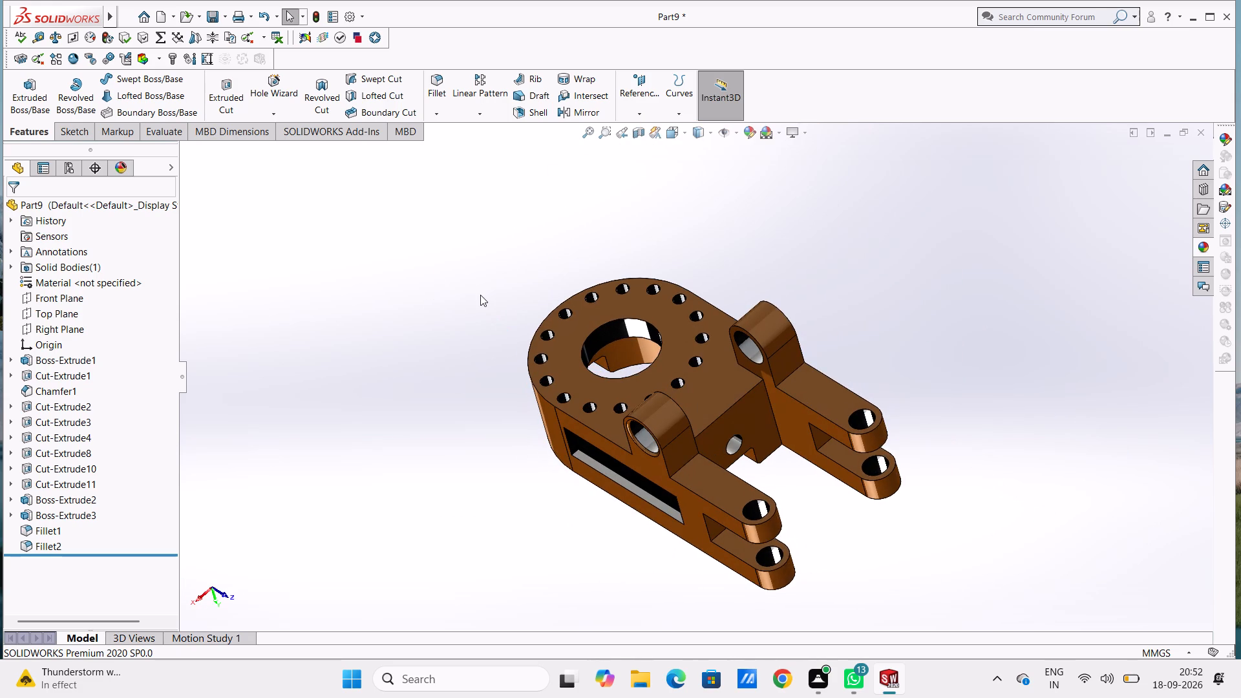
pyautogui.hotkey('ctrl', '7')
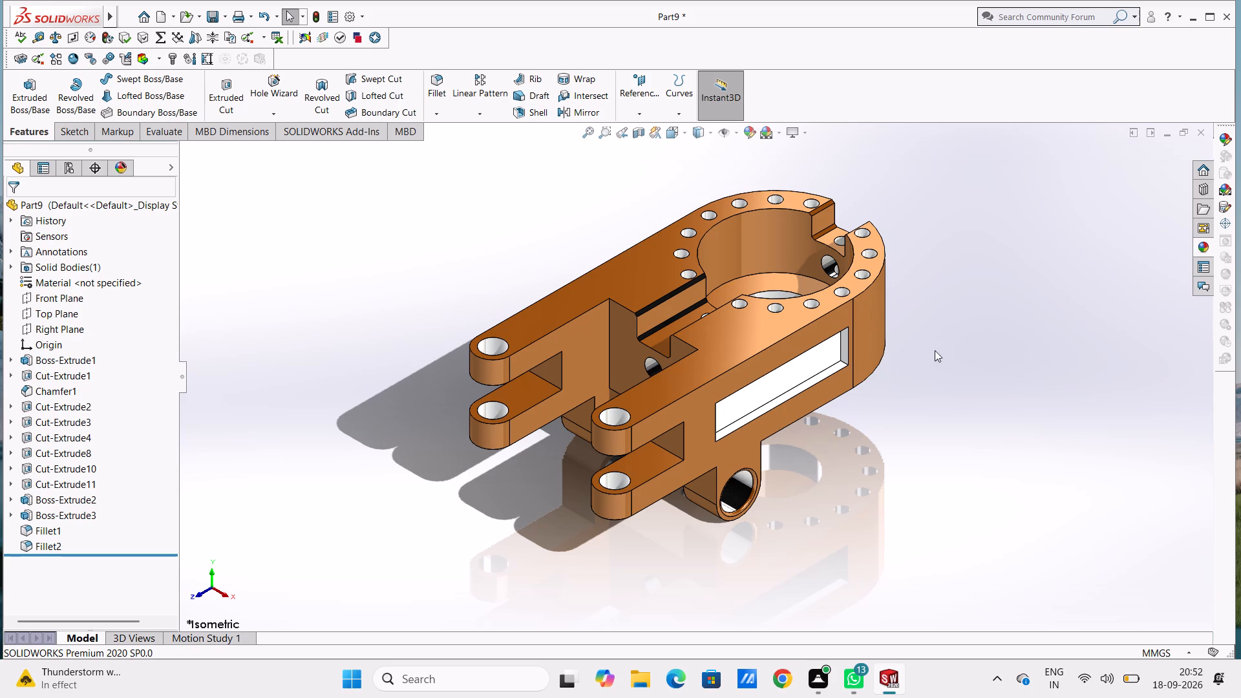
# Save the part in Documents as "flanged dual clevis bearing housing bracket" in SOLIDWORKS Part format.
pyautogui.hotkey('ctrl', 's')
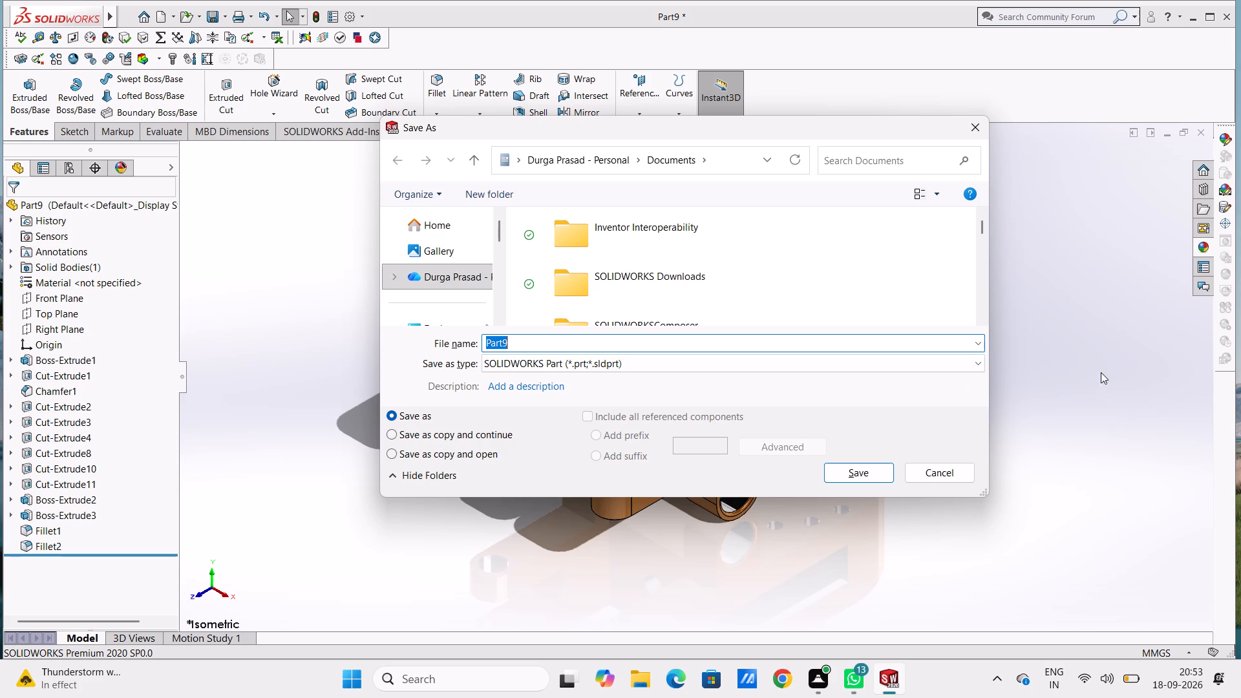
pyautogui.write('fl')
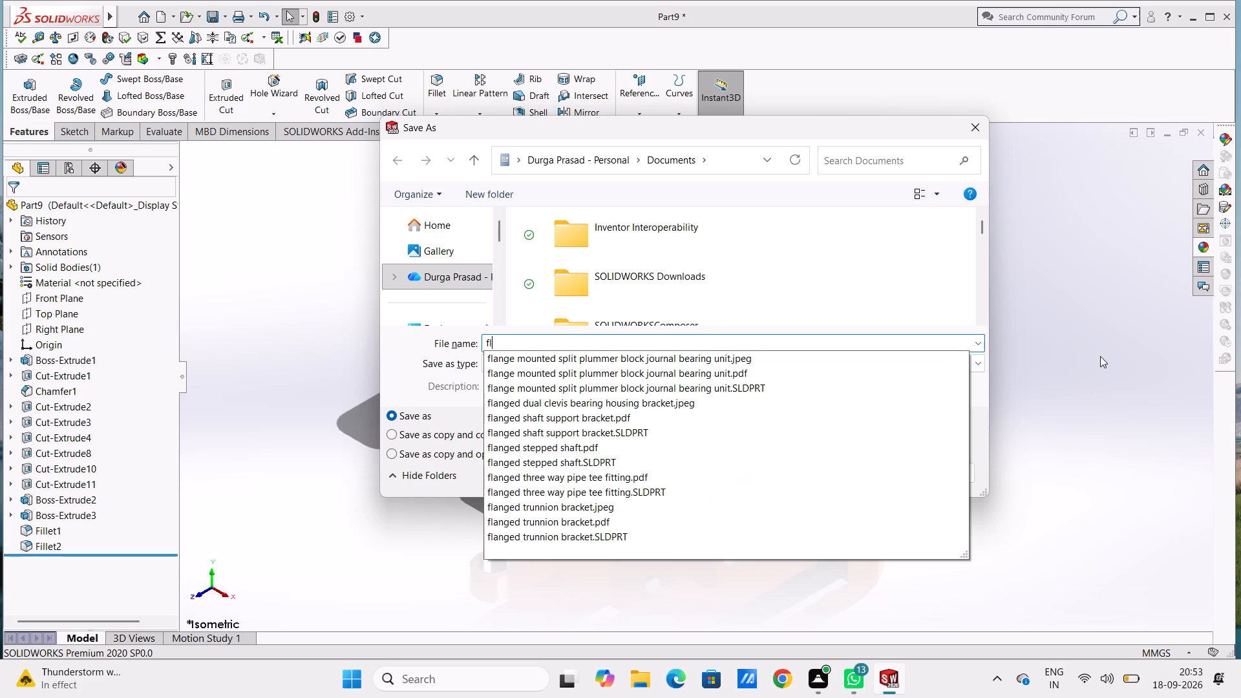
pyautogui.press('a')
pyautogui.write('nged du')
pyautogui.write('al')
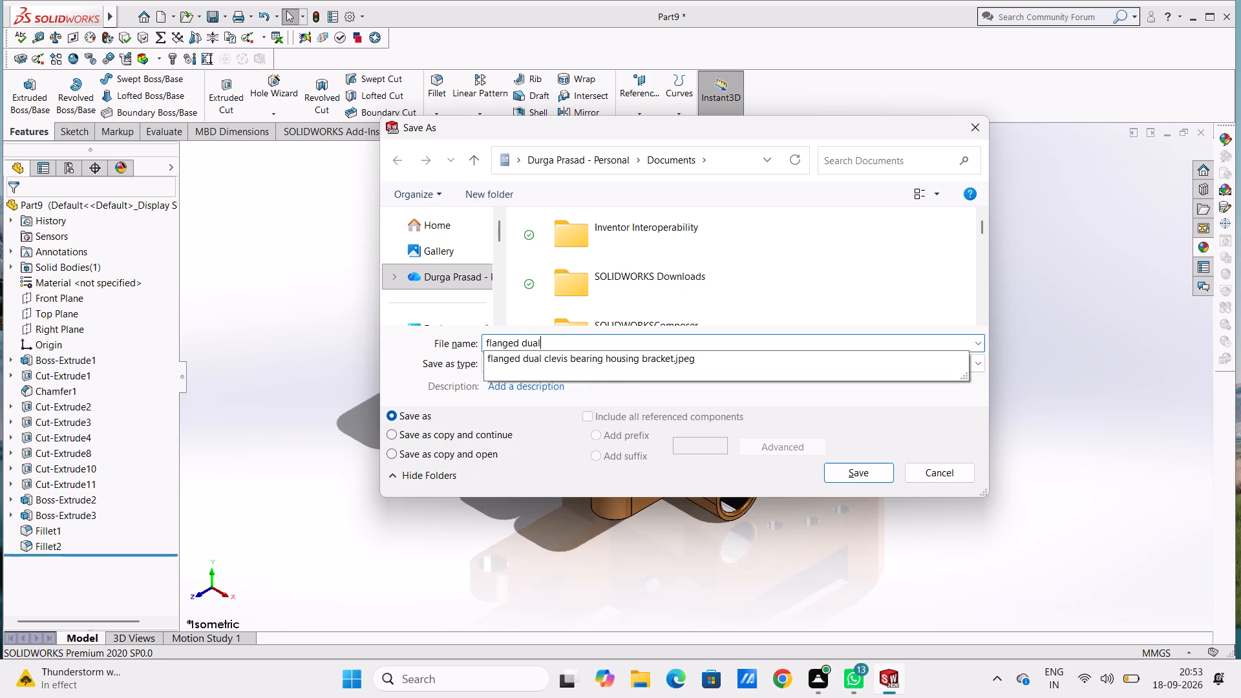
pyautogui.press('space')
pyautogui.write('clevis')
pyautogui.press('space')
pyautogui.press('b')
pyautogui.write('earing')
pyautogui.press('space')
pyautogui.write('housing bracket')
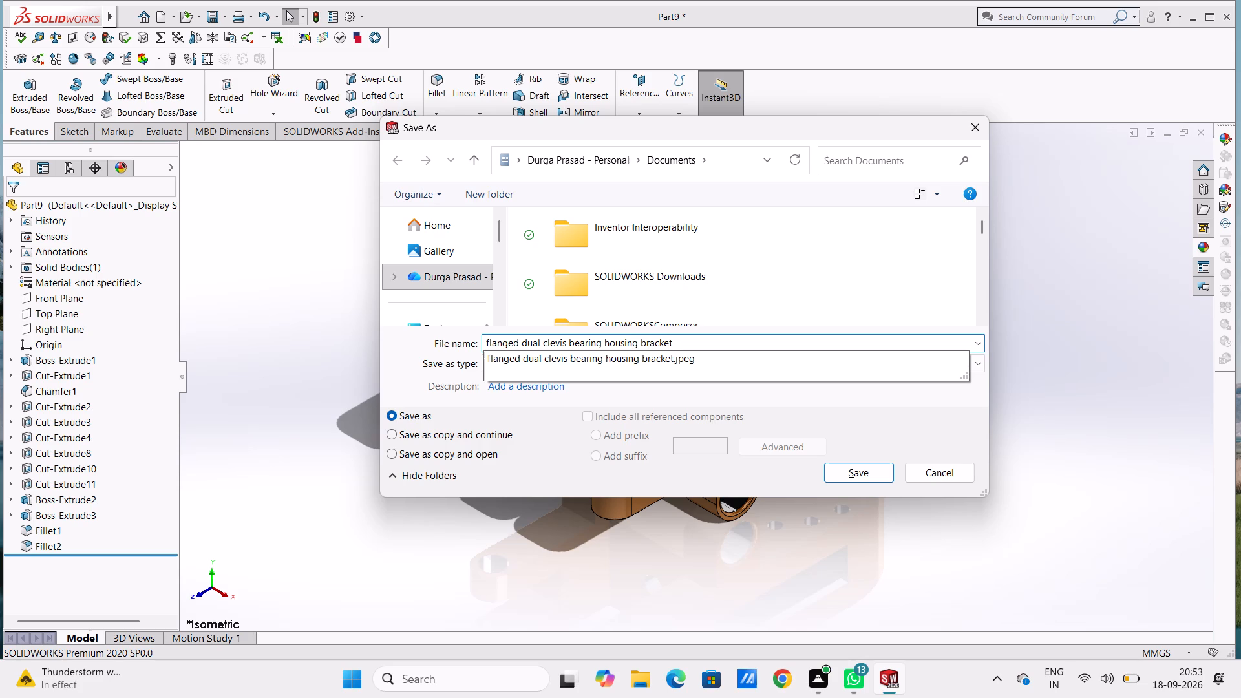
pyautogui.click(856, 477)
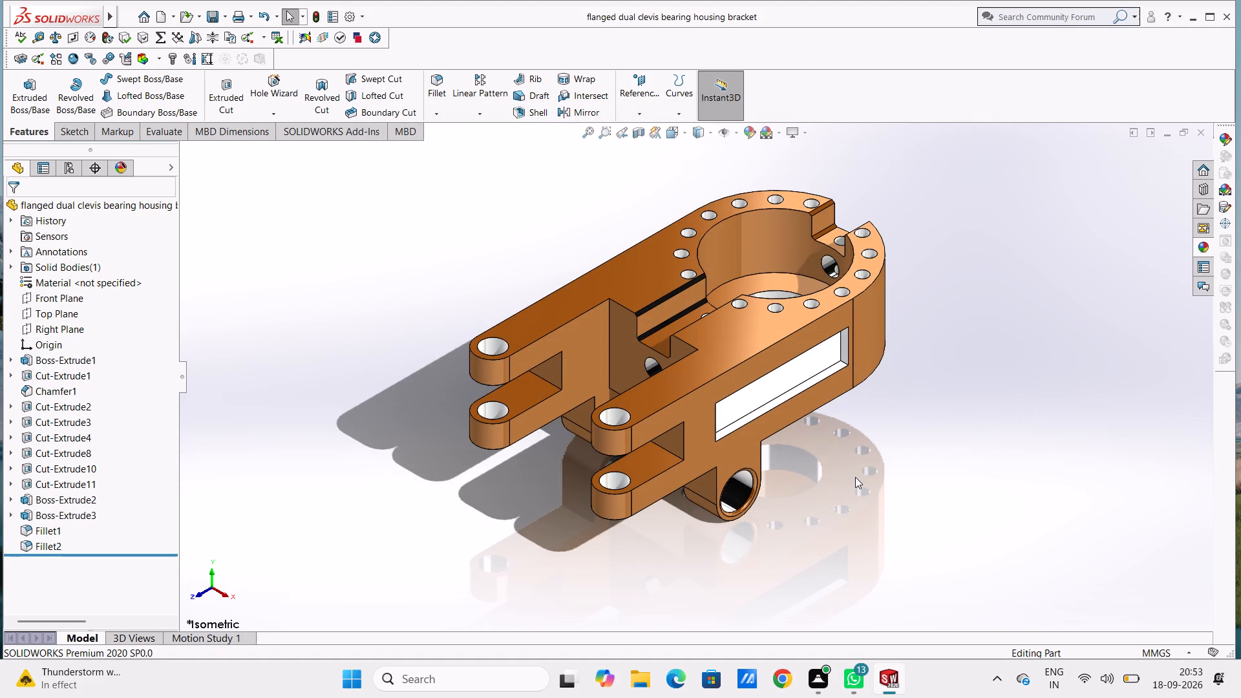
# Save a PDF version of the part in Documents under the same name, using Adobe Portable Document Format.
pyautogui.click(224, 16)
pyautogui.click(250, 51)
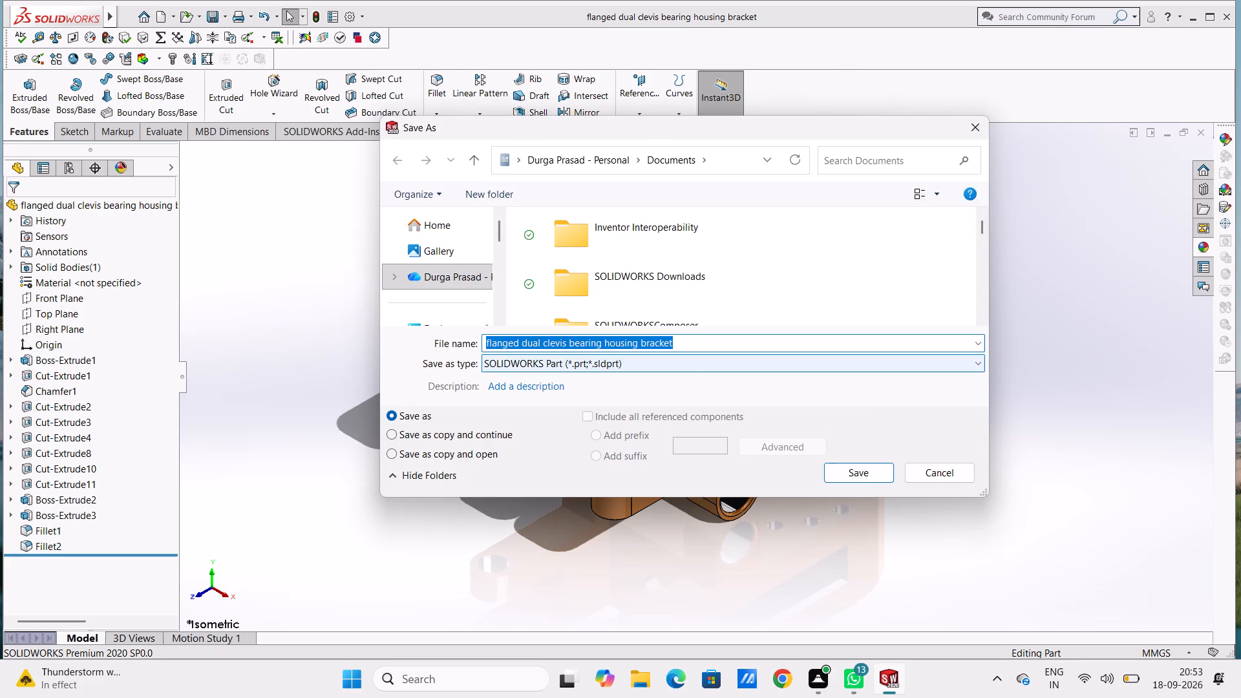
pyautogui.click(827, 361)
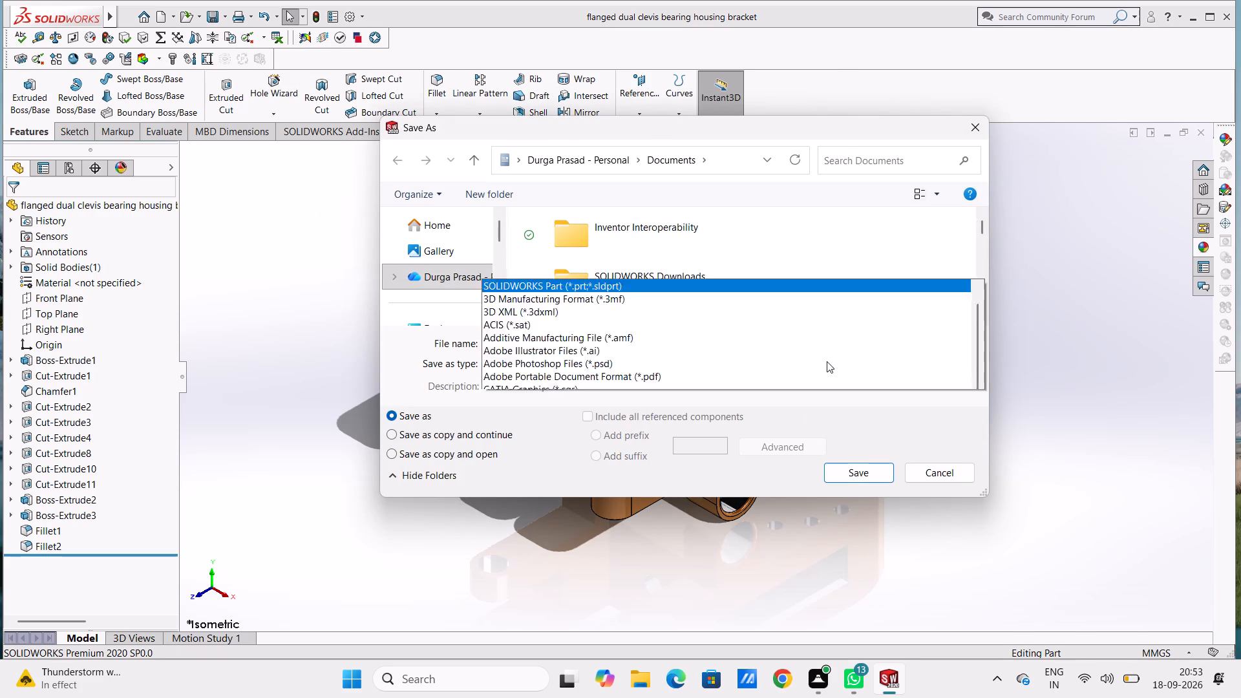
pyautogui.click(647, 98)
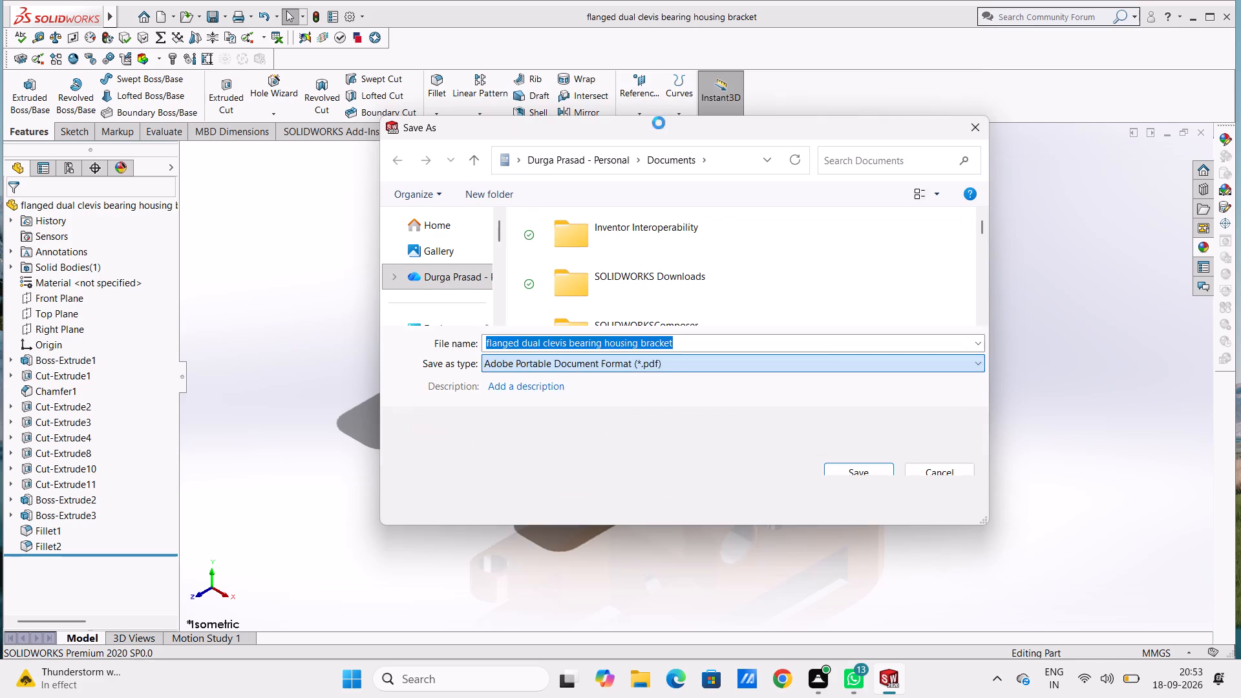
pyautogui.scroll(-5, 793, 370)
pyautogui.click(854, 500)
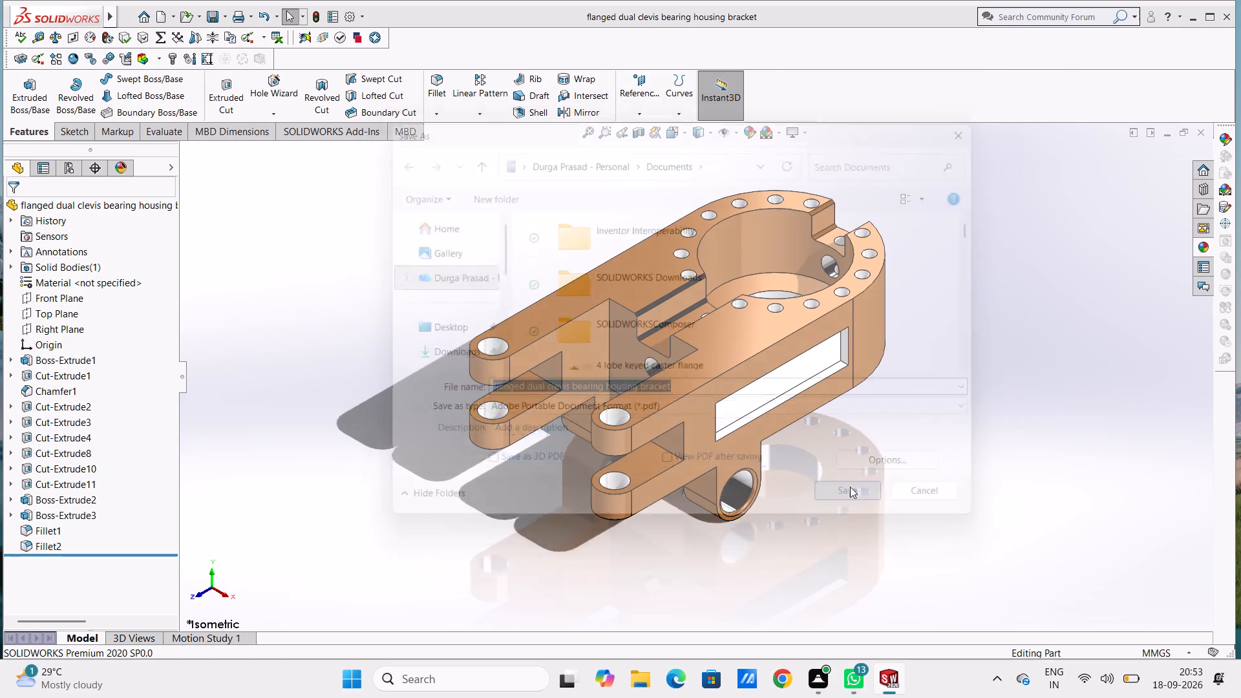